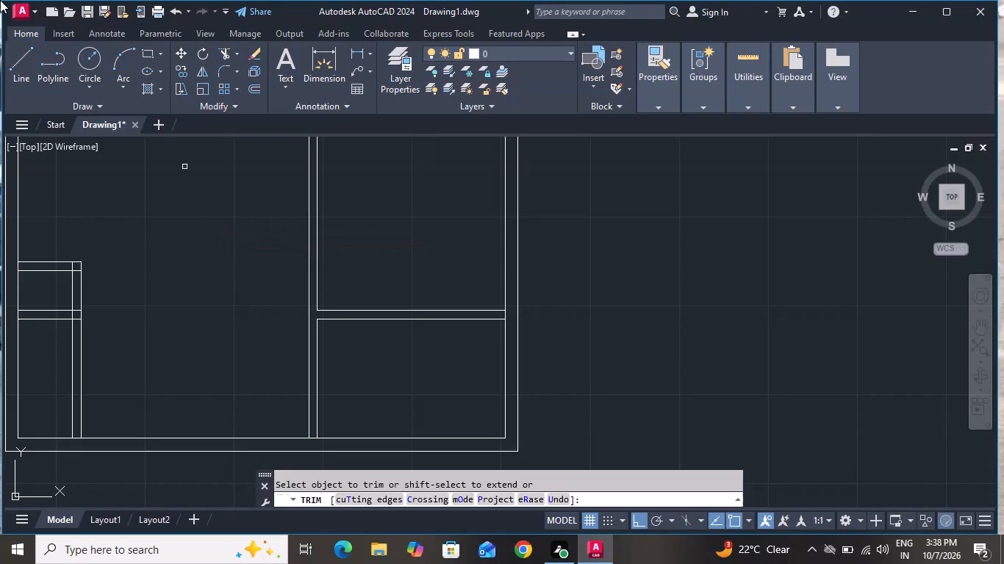
Examine the whole trimmed floor plan, checking the partition layout and wall junctions for leftover line pieces.
scroll(51, 100, down, 2)
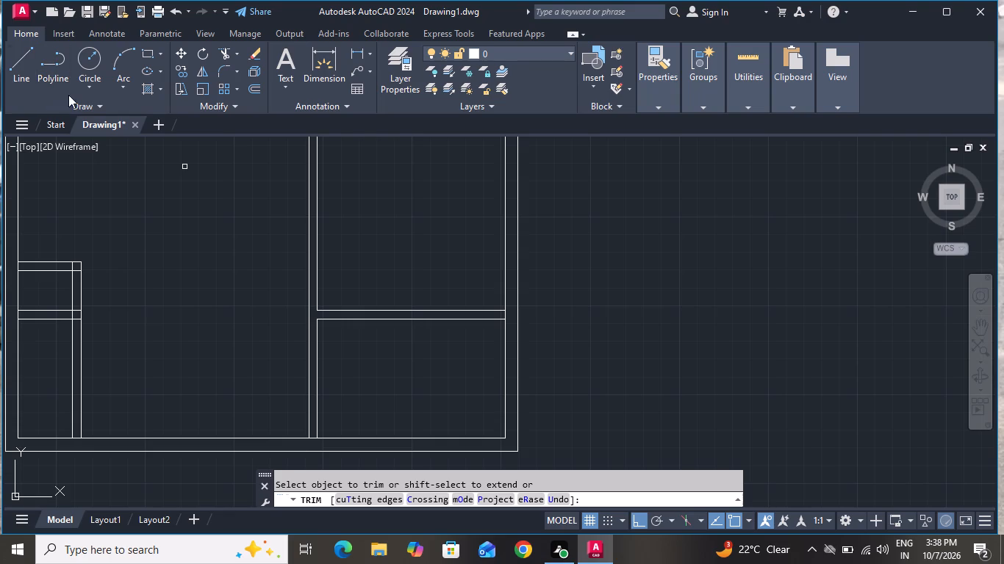
scroll(68, 95, down, 4)
scroll(124, 196, down, 5)
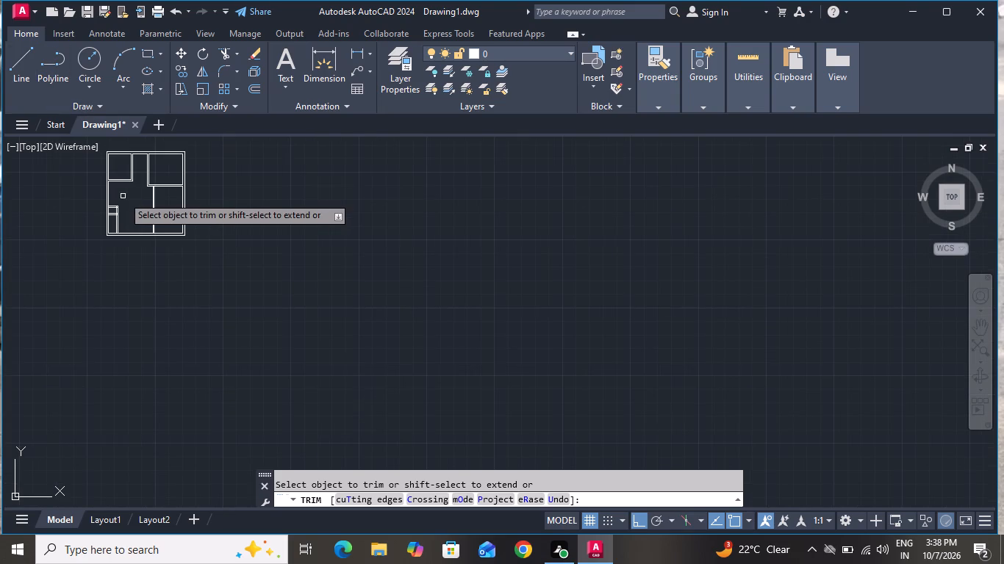
scroll(132, 161, up, 3)
scroll(132, 160, down, 2)
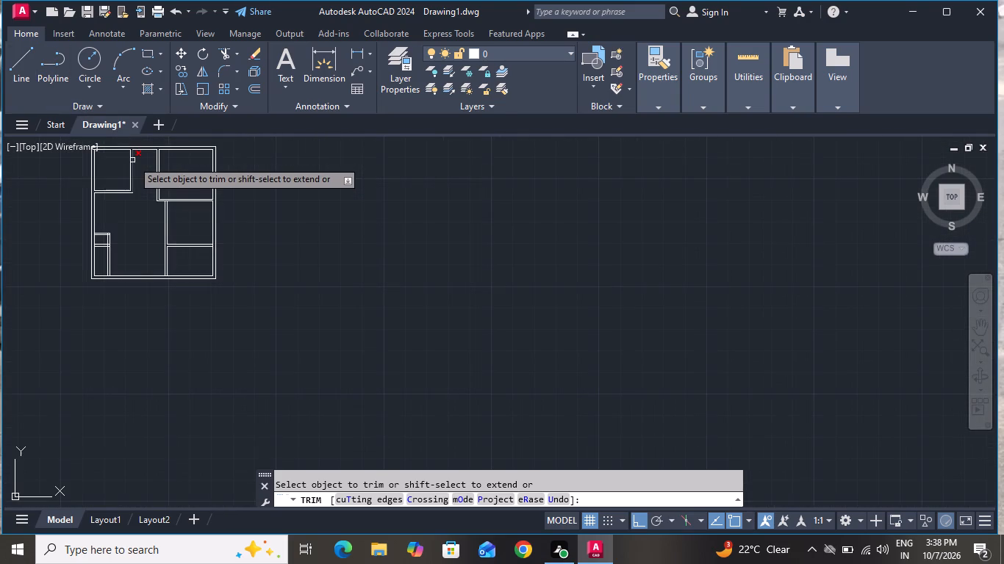
scroll(135, 147, up, 2)
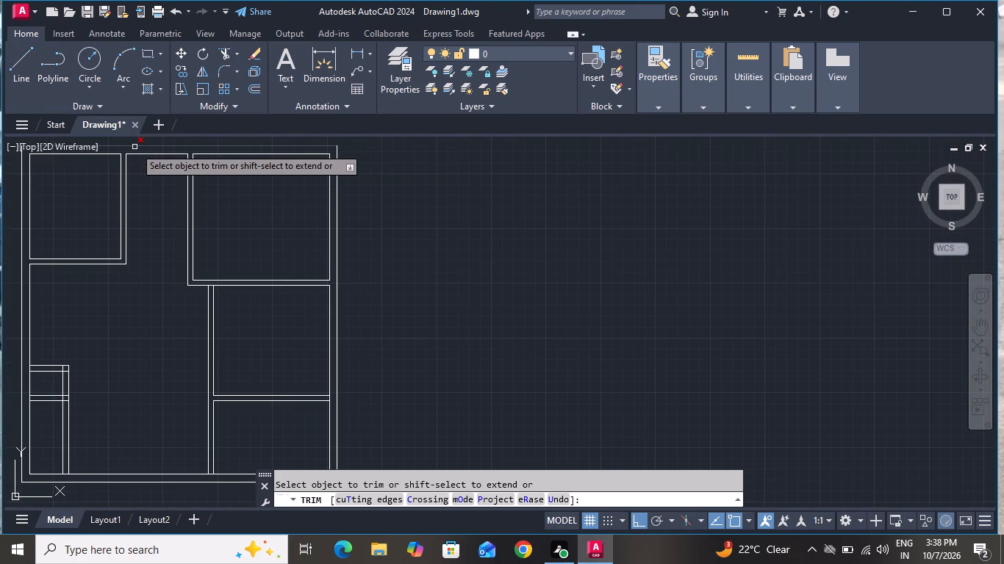
scroll(135, 147, down, 1)
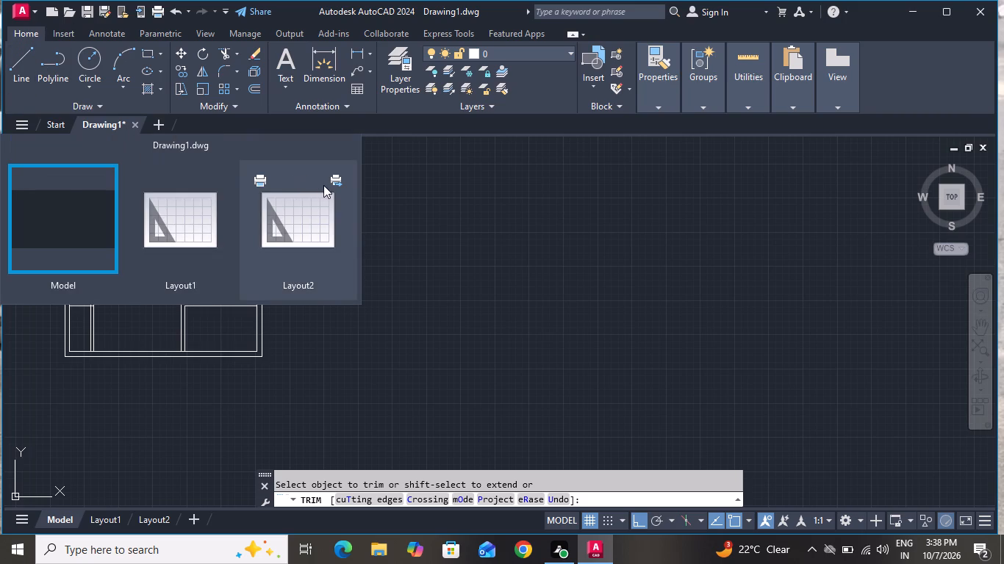
scroll(93, 171, up, 1)
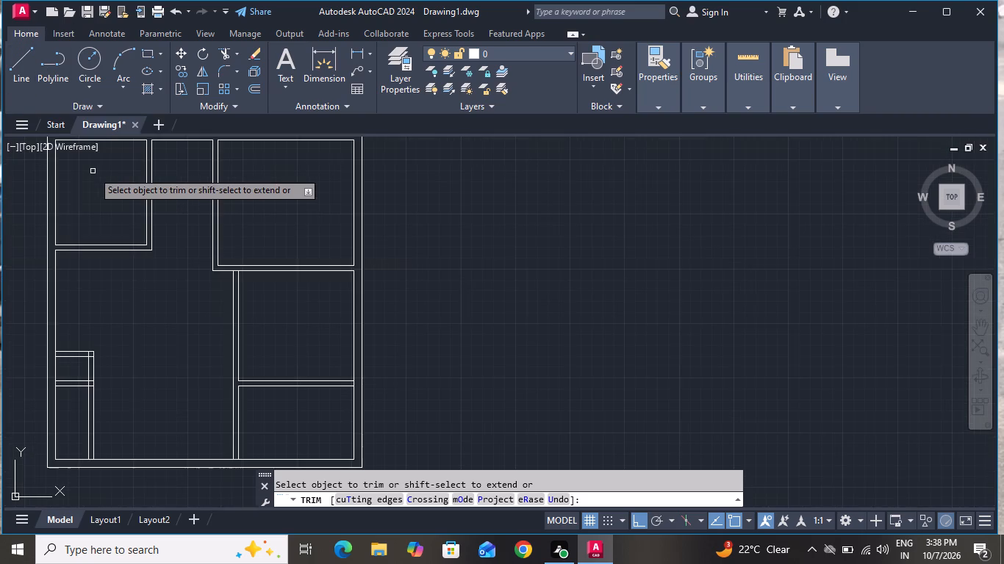
scroll(93, 171, down, 3)
scroll(93, 171, up, 1)
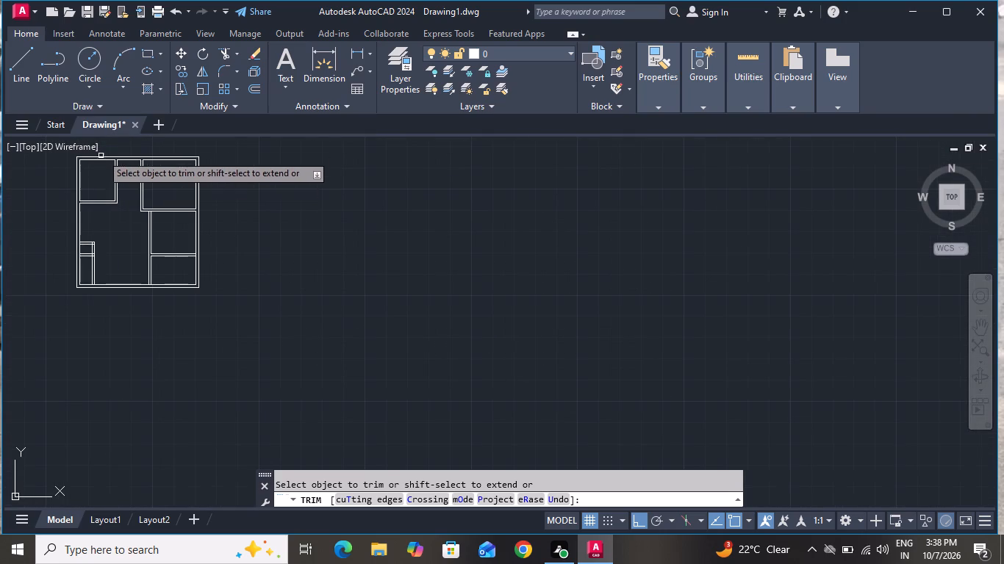
scroll(112, 137, down, 1)
scroll(112, 137, up, 3)
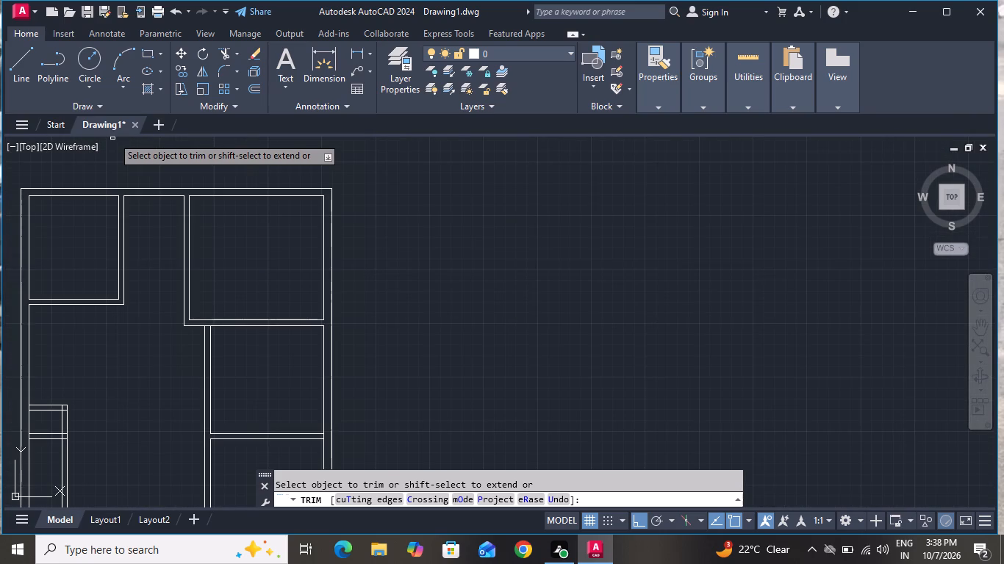
scroll(112, 137, down, 1)
scroll(112, 137, up, 1)
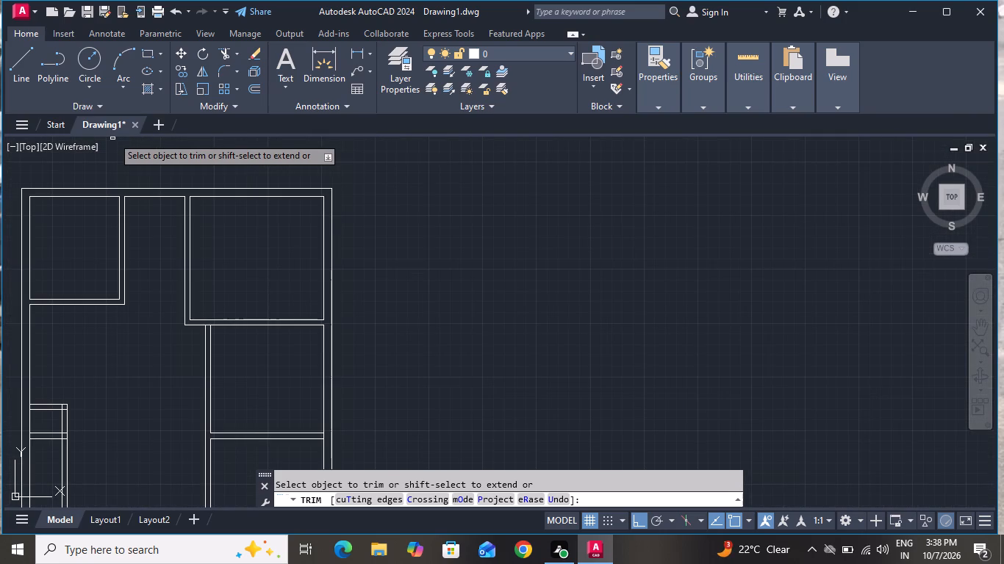
scroll(112, 137, down, 2)
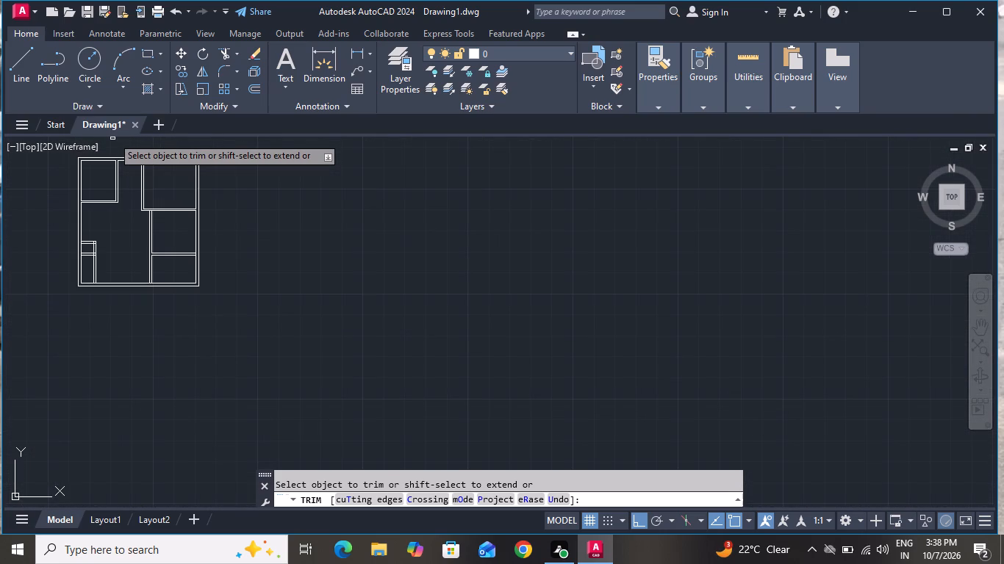
scroll(112, 137, up, 1)
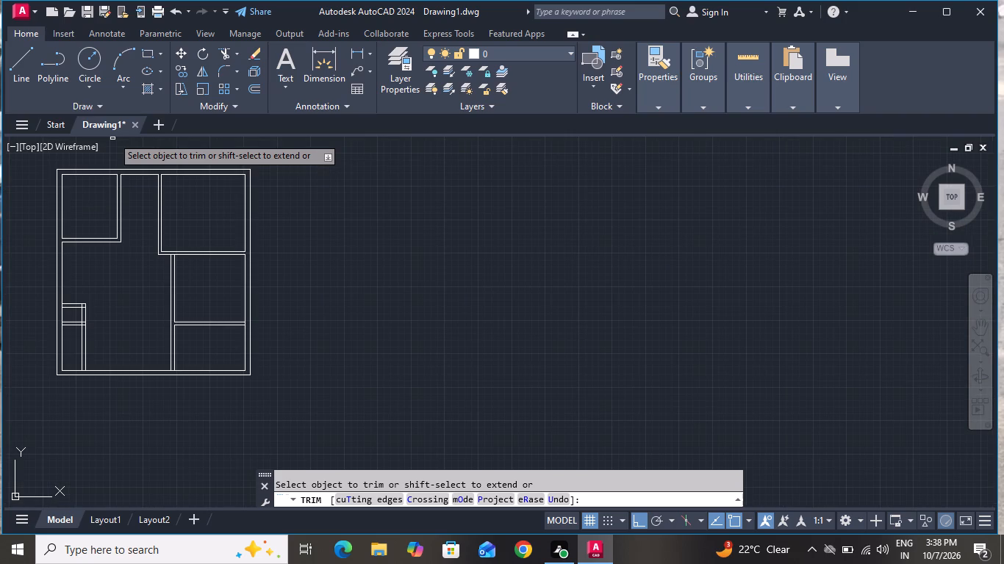
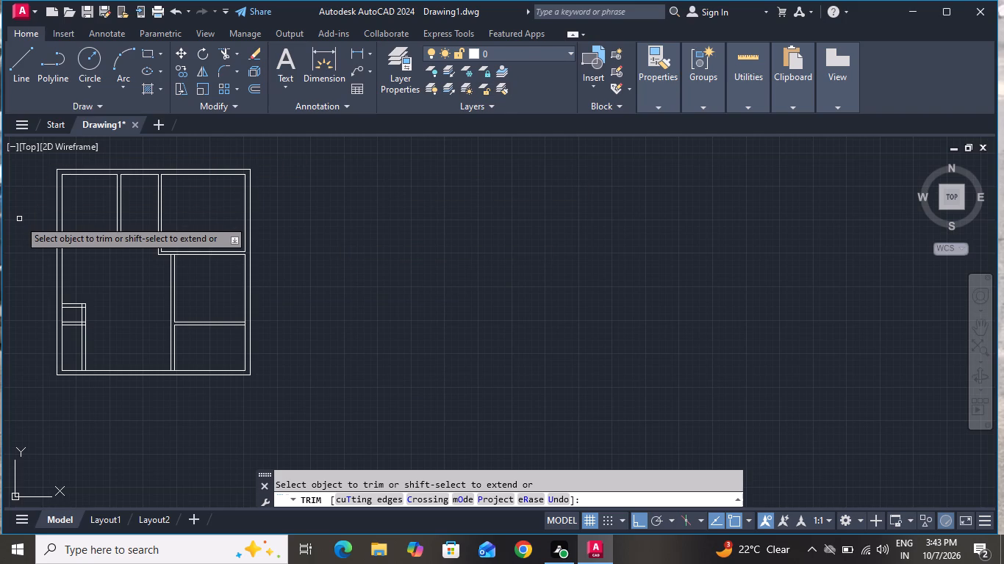
End the Trim command on the wall lines.
right_click(112, 285)
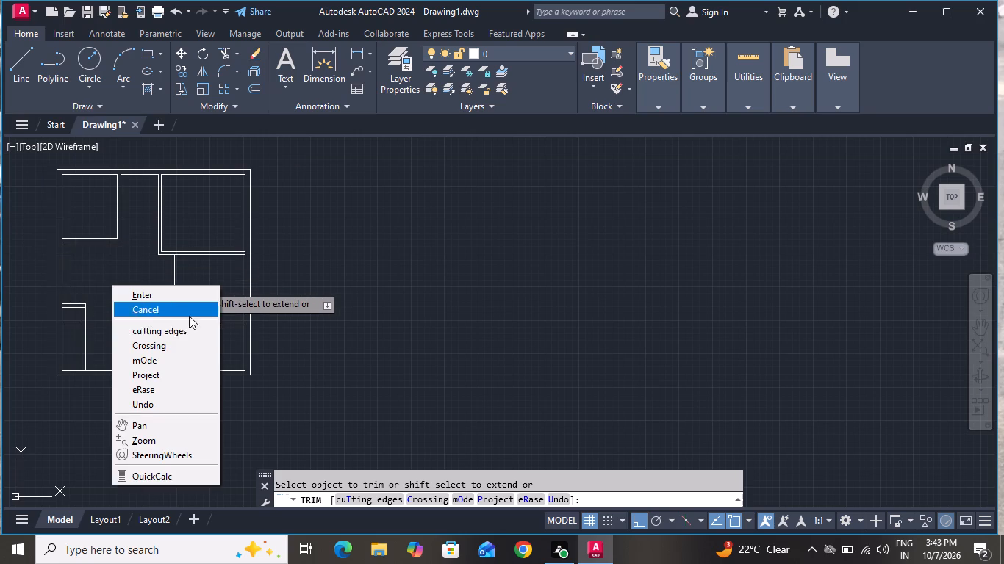
click(207, 305)
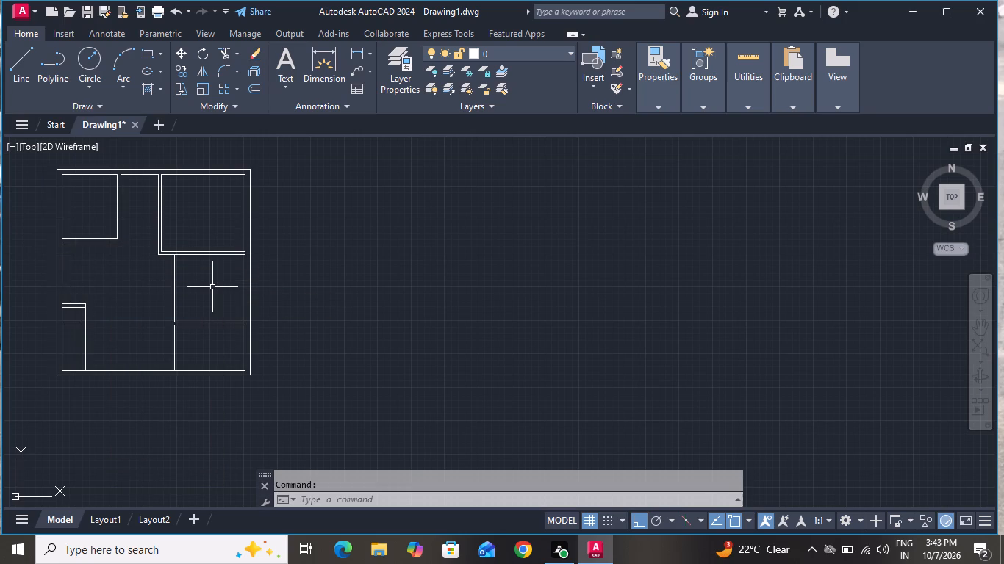
Open DesignCenter and insert the Sink-double - 36 in top block from Kitchens.dwg into the central space beside the right-hand rooms.
key(d)
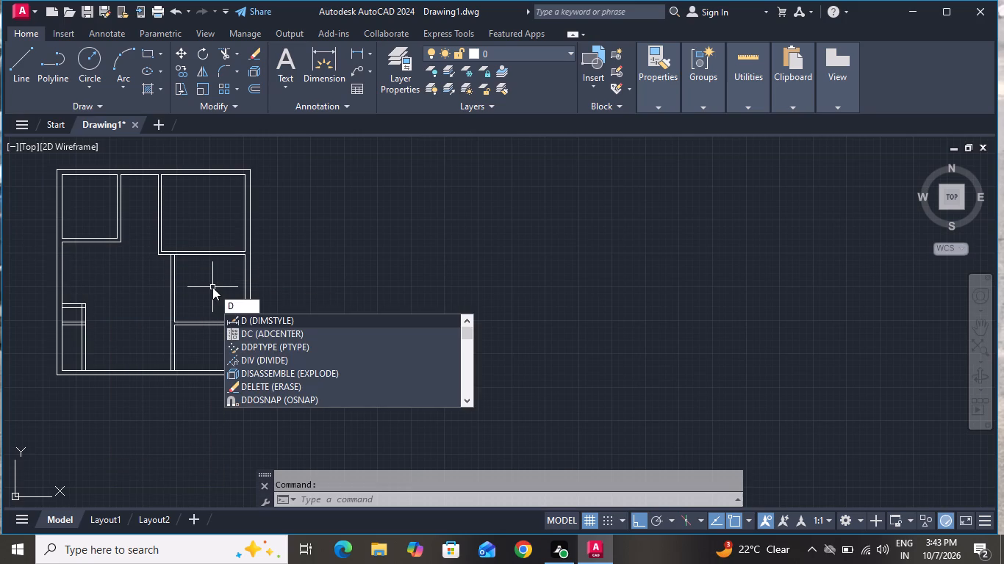
text(c)
key(space)
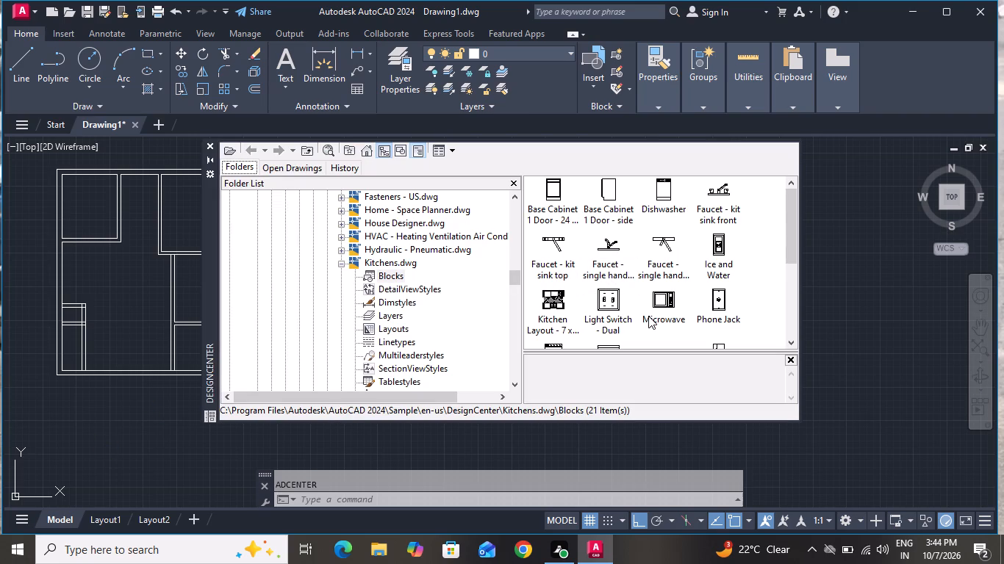
scroll(648, 316, down, 2)
drag(620, 237, 219, 307)
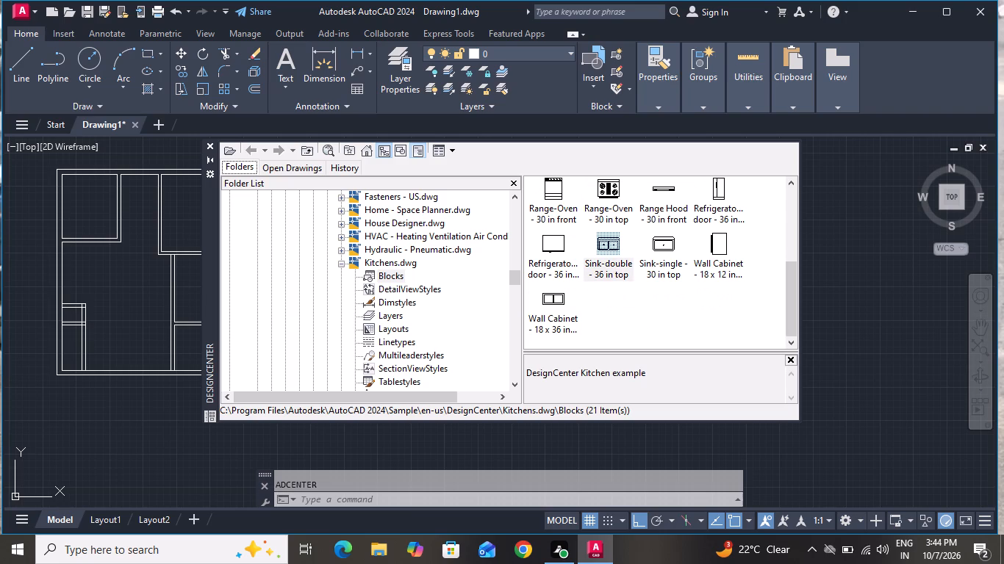
drag(219, 307, 159, 270)
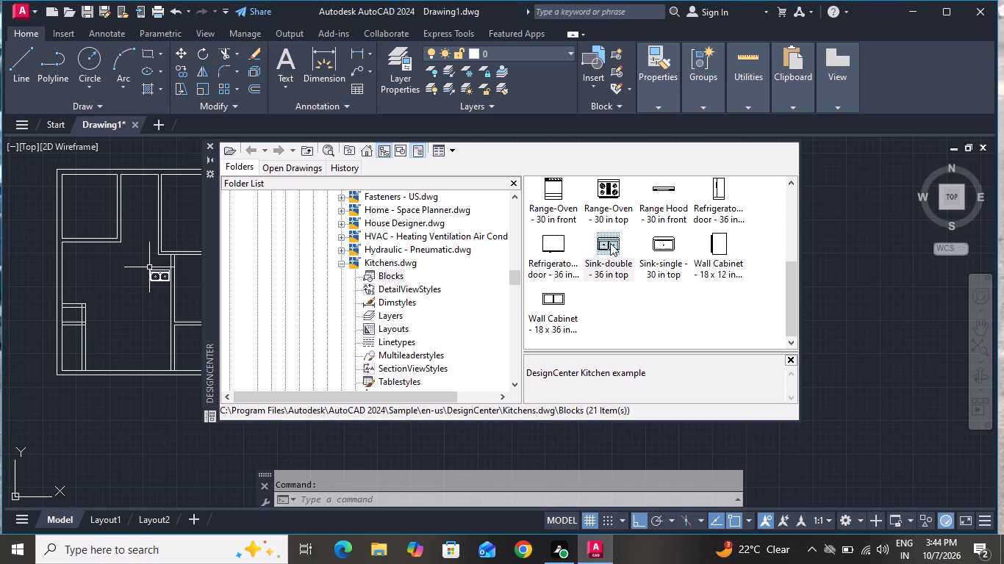
Insert the Range-Oven - 30 in top block below the upper-left room and the Sink-single - 30 in top block in the central space.
drag(614, 195, 87, 254)
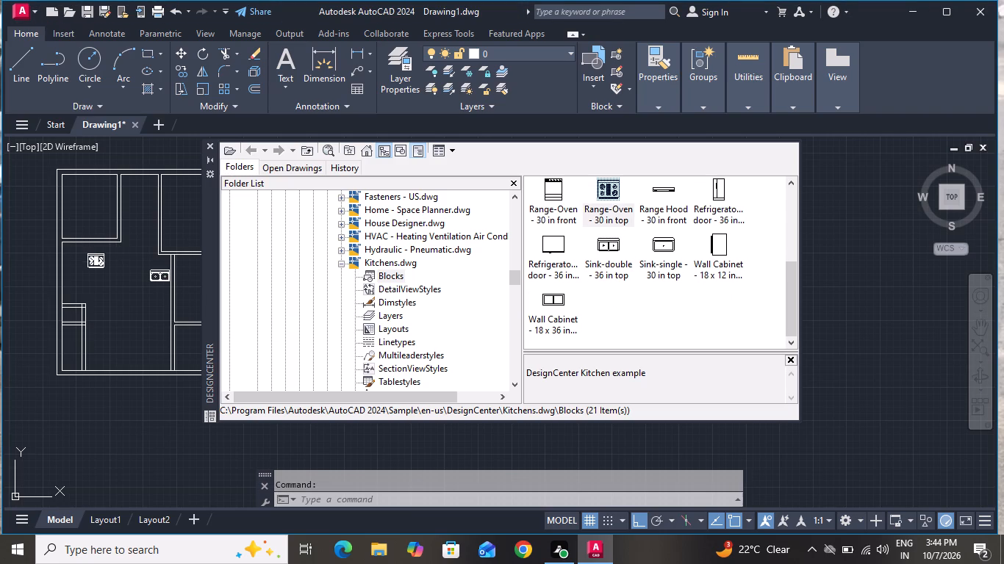
drag(87, 254, 87, 255)
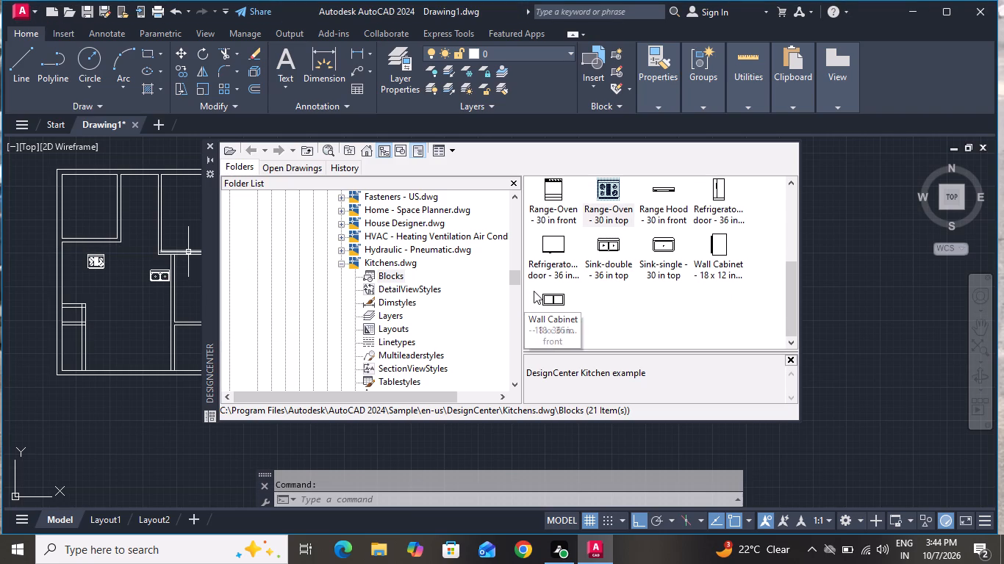
drag(670, 238, 401, 220)
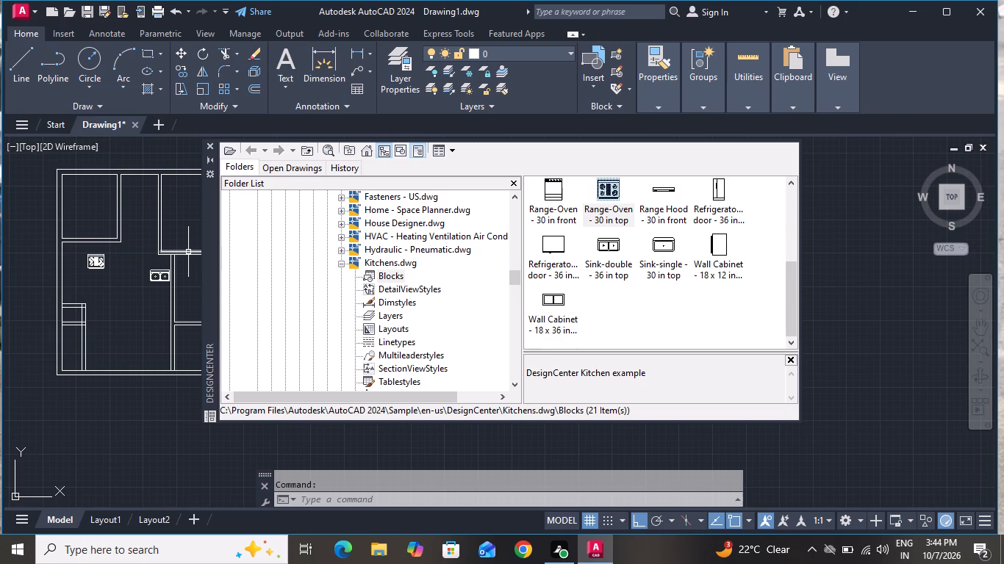
drag(401, 220, 132, 283)
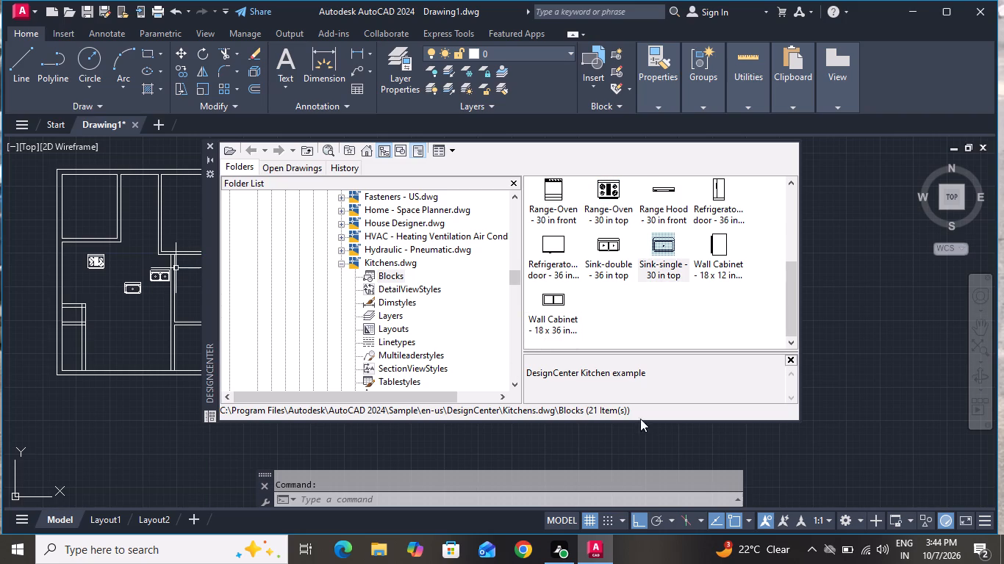
Insert the rectangular 36 in refrigerator block from the Kitchens.dwg blocks just above the floor plan, outside the walls.
scroll(813, 499, up, 2)
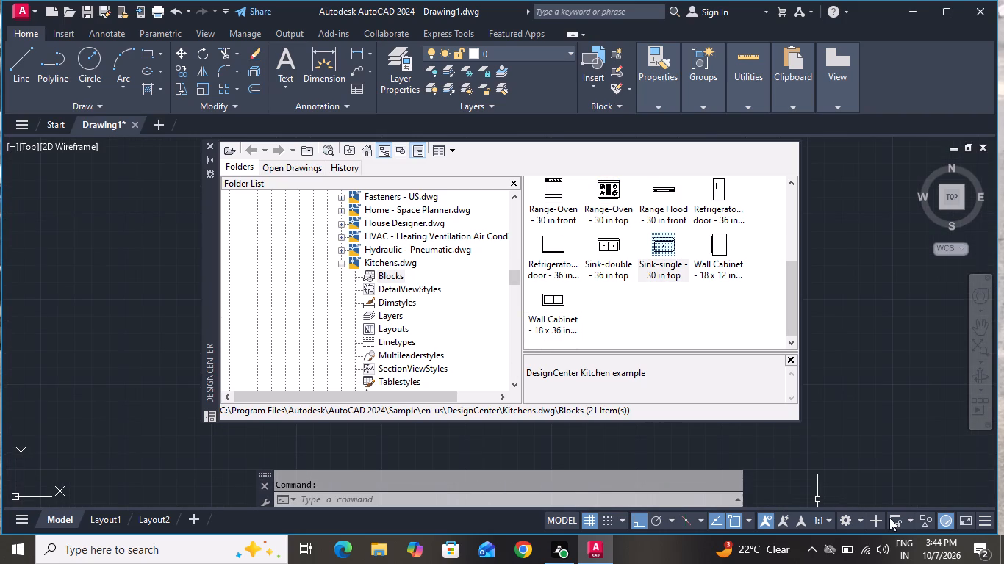
scroll(791, 534, down, 1)
scroll(58, 234, down, 1)
scroll(49, 256, up, 1)
scroll(63, 291, down, 1)
scroll(150, 361, up, 1)
scroll(150, 361, down, 5)
scroll(153, 369, up, 1)
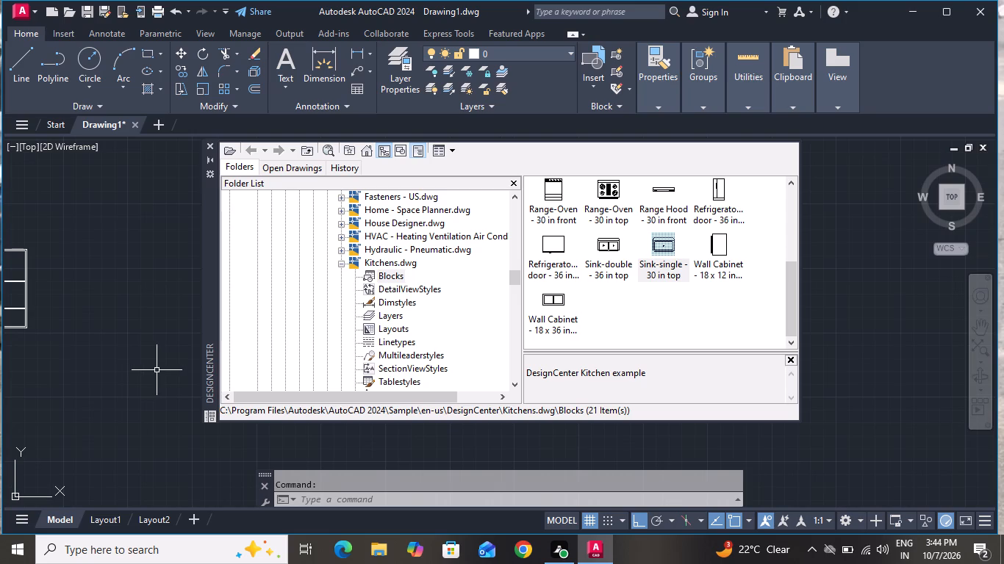
scroll(157, 370, down, 2)
scroll(85, 338, up, 2)
scroll(85, 338, down, 1)
scroll(85, 338, up, 1)
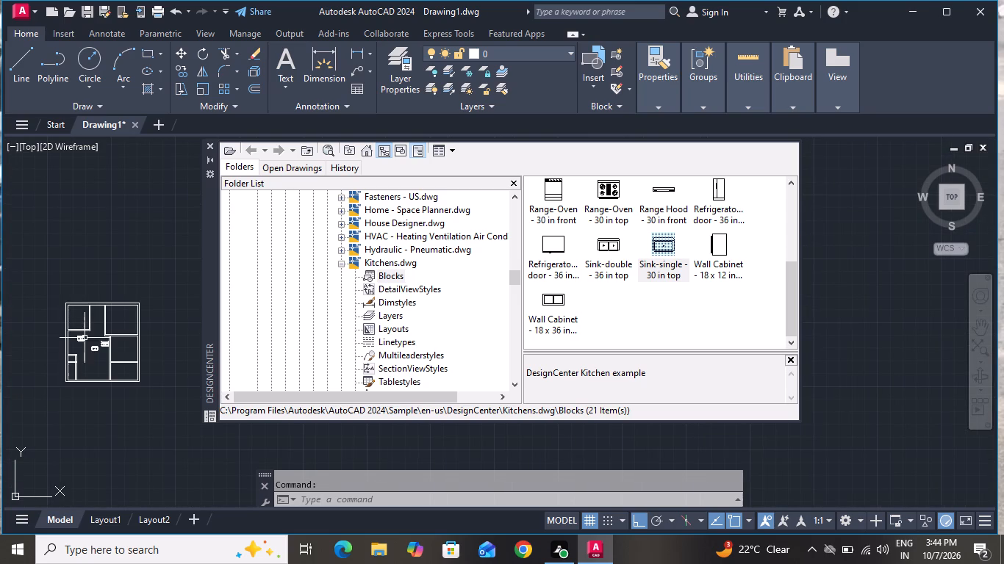
scroll(623, 347, up, 4)
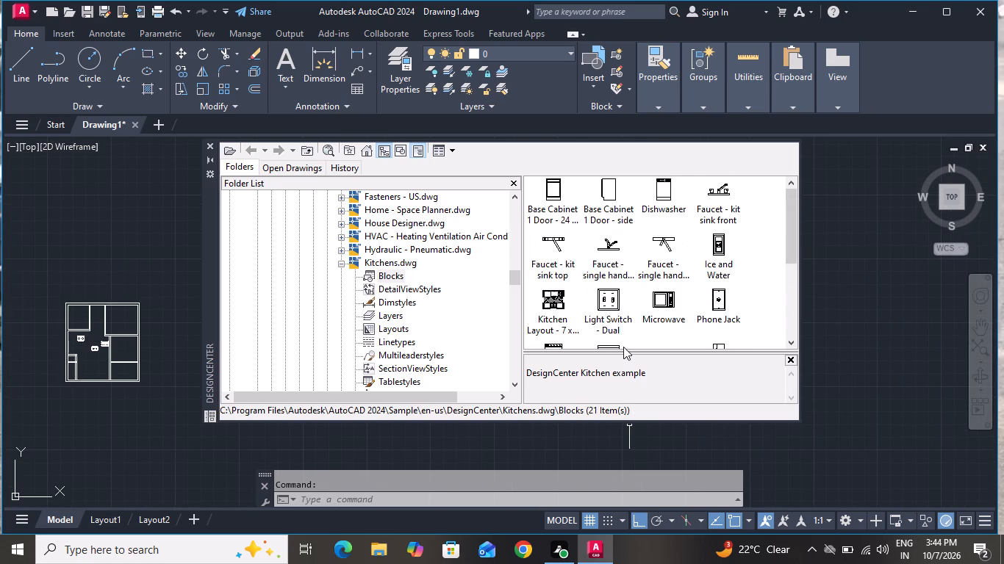
scroll(682, 206, up, 3)
scroll(681, 303, up, 1)
scroll(664, 279, down, 1)
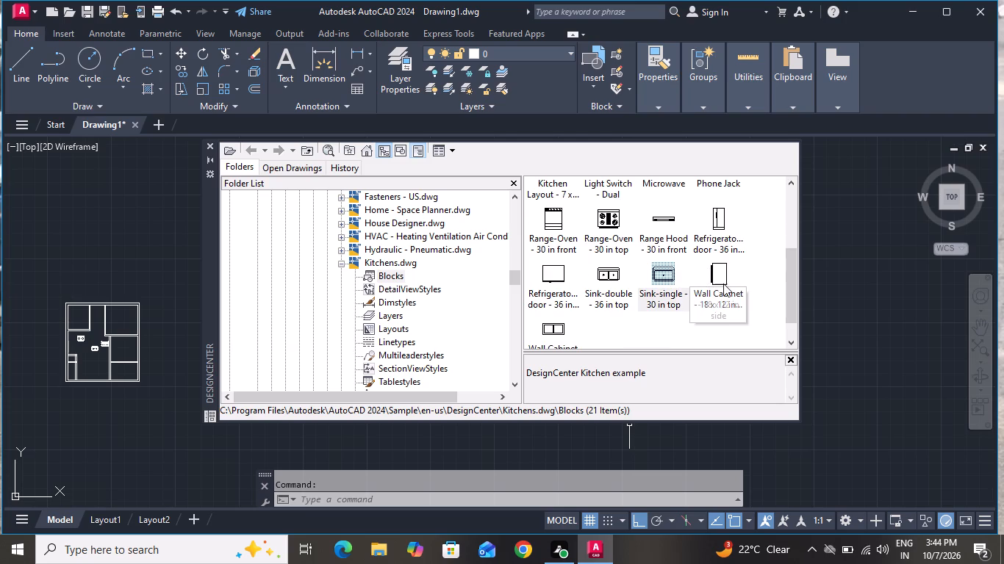
drag(564, 272, 97, 286)
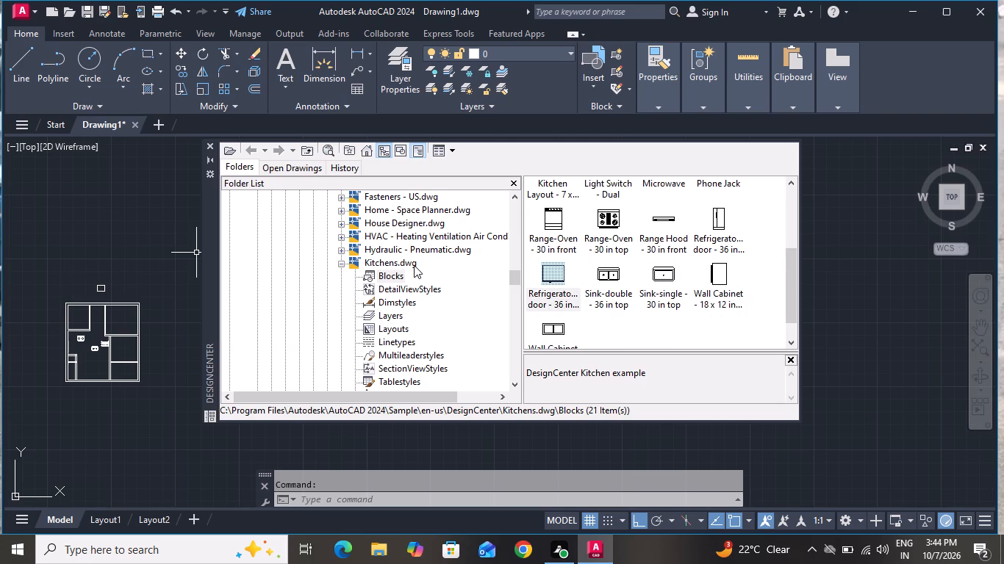
Browse DesignCenter to the Home - Space Planner.dwg blocks and insert the Bed - Queen block outside the plan's upper-right corner.
scroll(414, 265, up, 1)
scroll(414, 265, down, 1)
scroll(415, 256, up, 3)
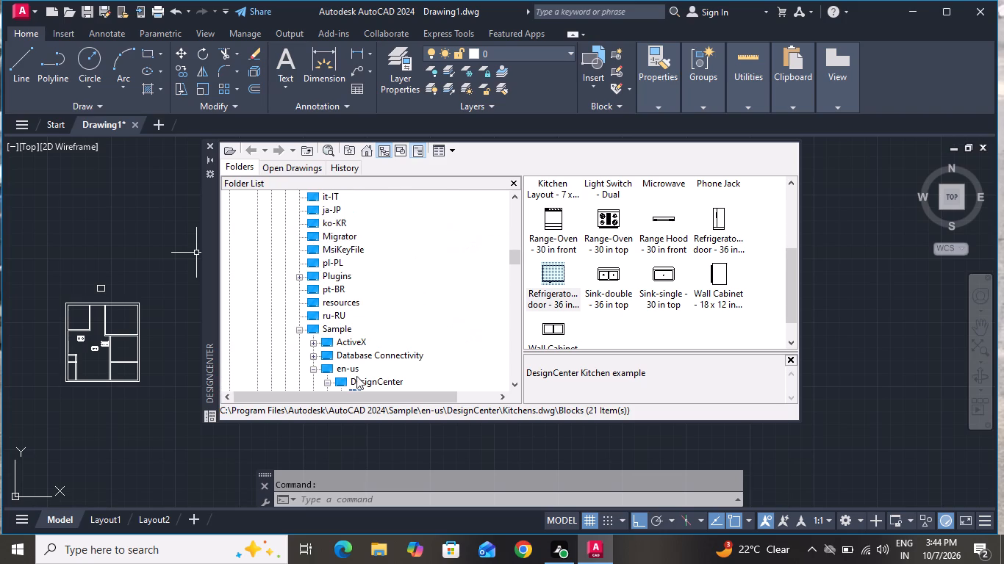
scroll(356, 369, down, 1)
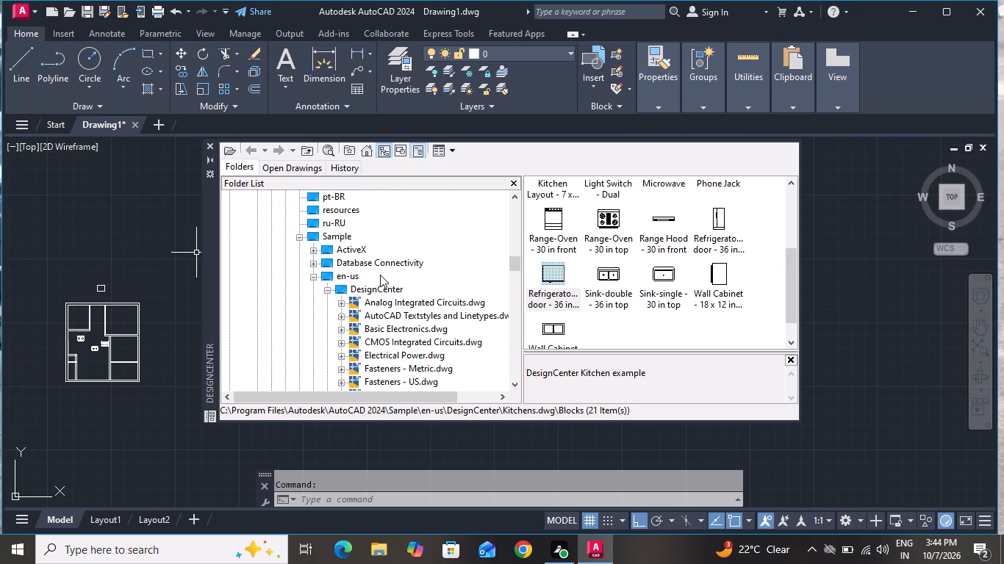
double_click(381, 287)
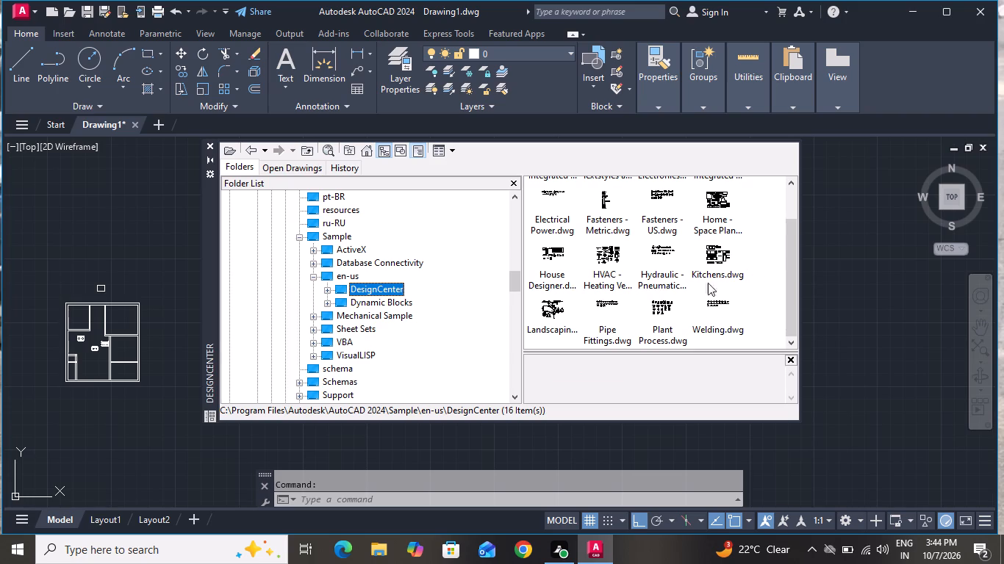
scroll(684, 297, down, 2)
scroll(680, 322, up, 1)
scroll(680, 322, down, 2)
scroll(704, 264, down, 1)
double_click(722, 206)
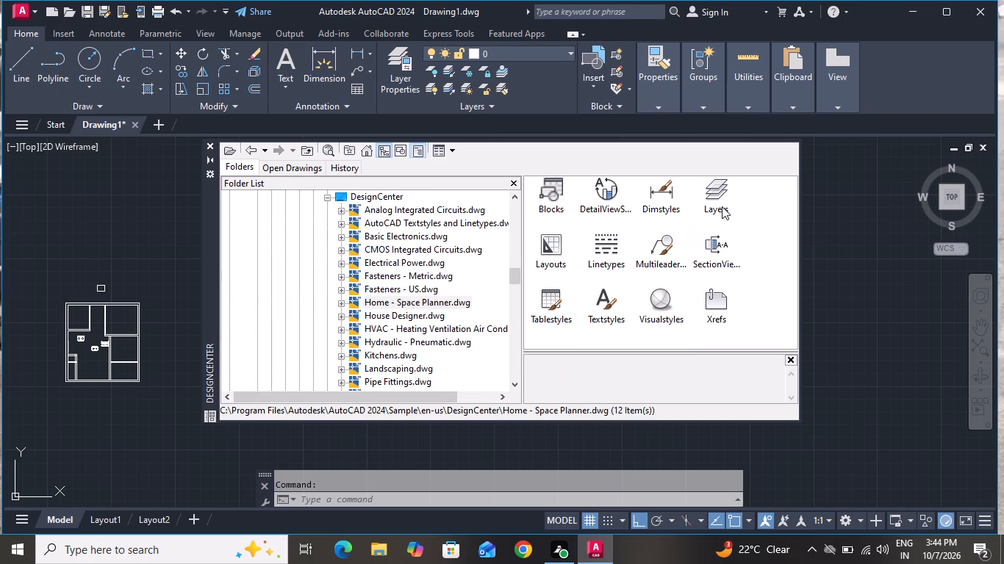
double_click(562, 199)
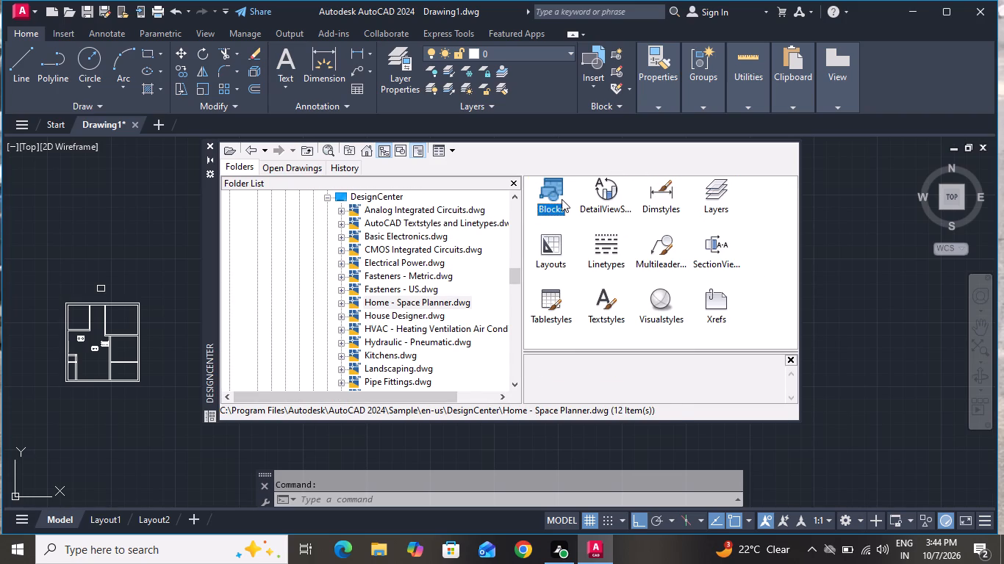
drag(562, 199, 172, 297)
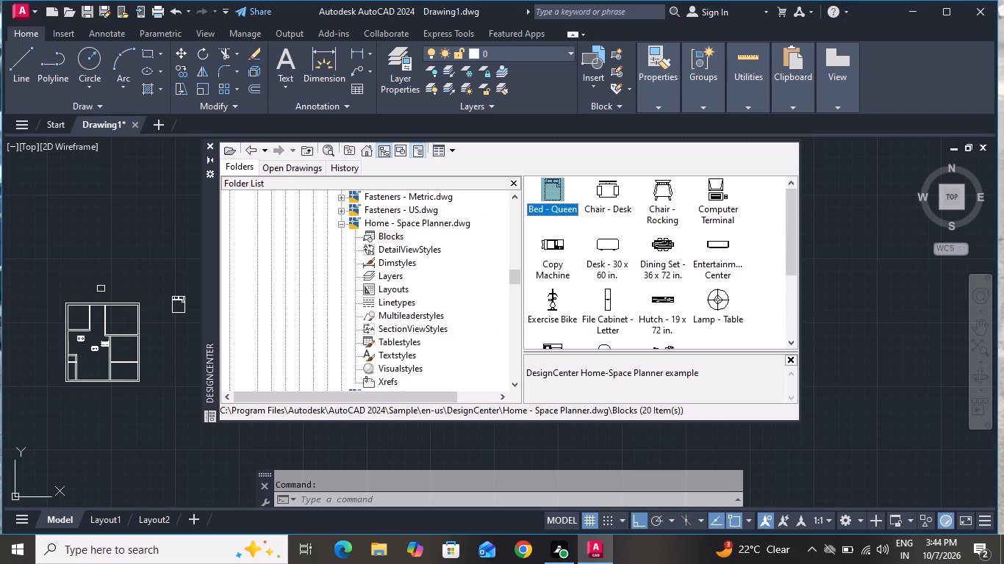
drag(172, 297, 164, 298)
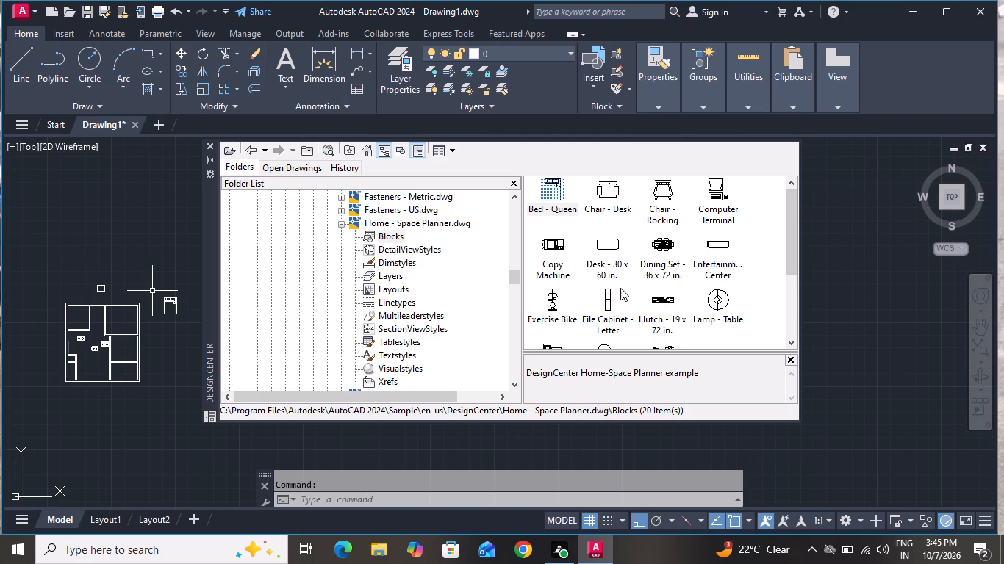
Insert the Table - Rectangular block in the empty area above the floor plan and the bed.
scroll(615, 297, down, 1)
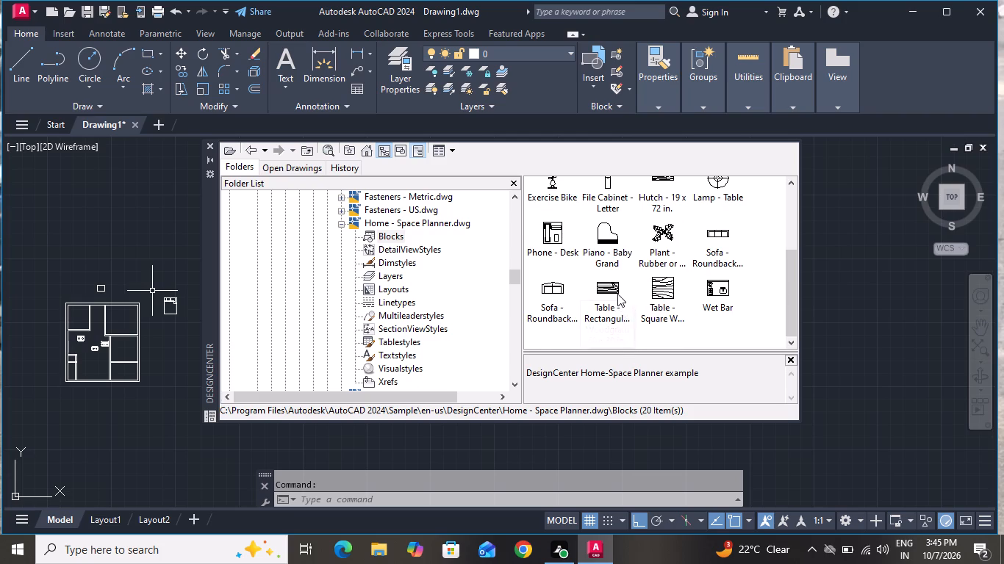
drag(617, 293, 152, 231)
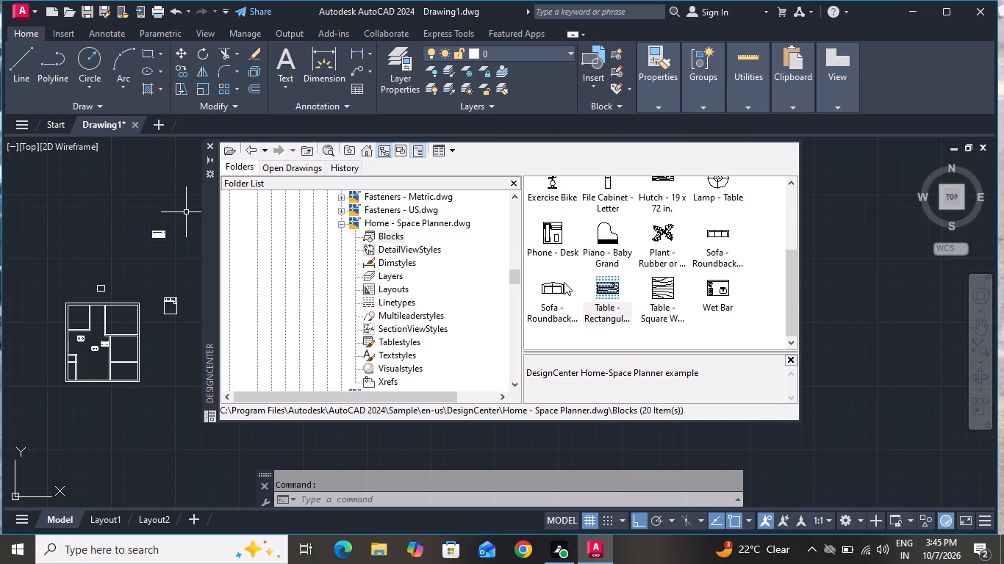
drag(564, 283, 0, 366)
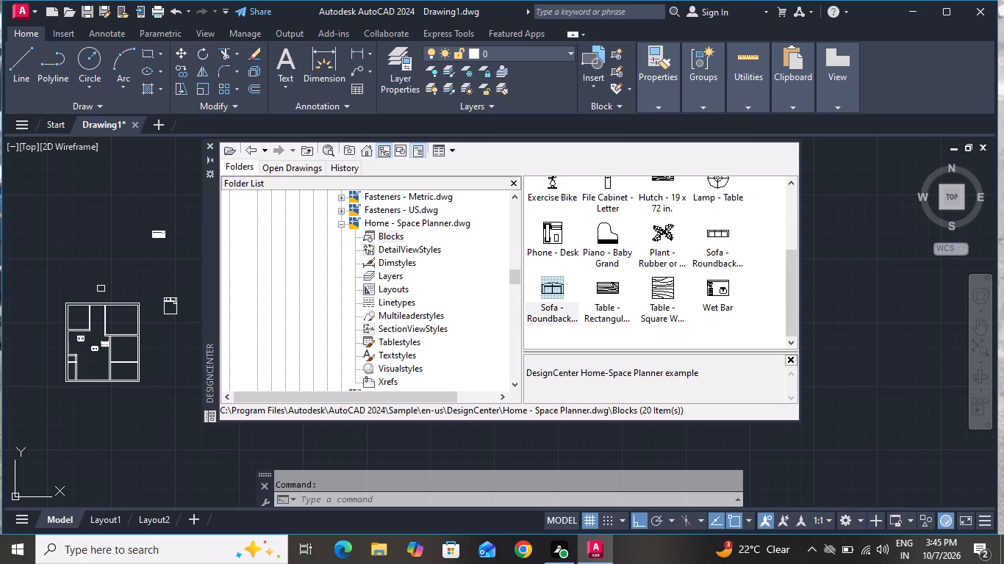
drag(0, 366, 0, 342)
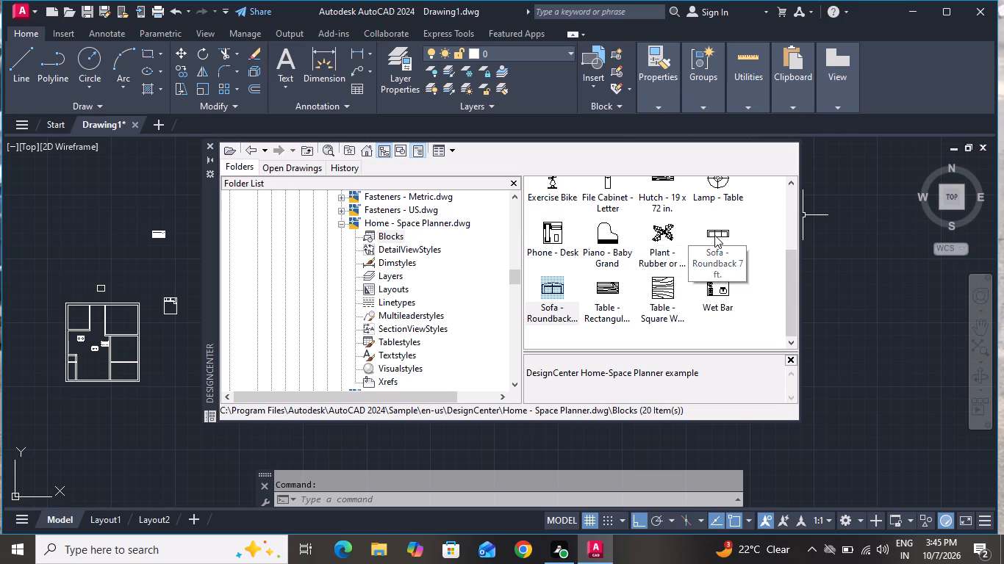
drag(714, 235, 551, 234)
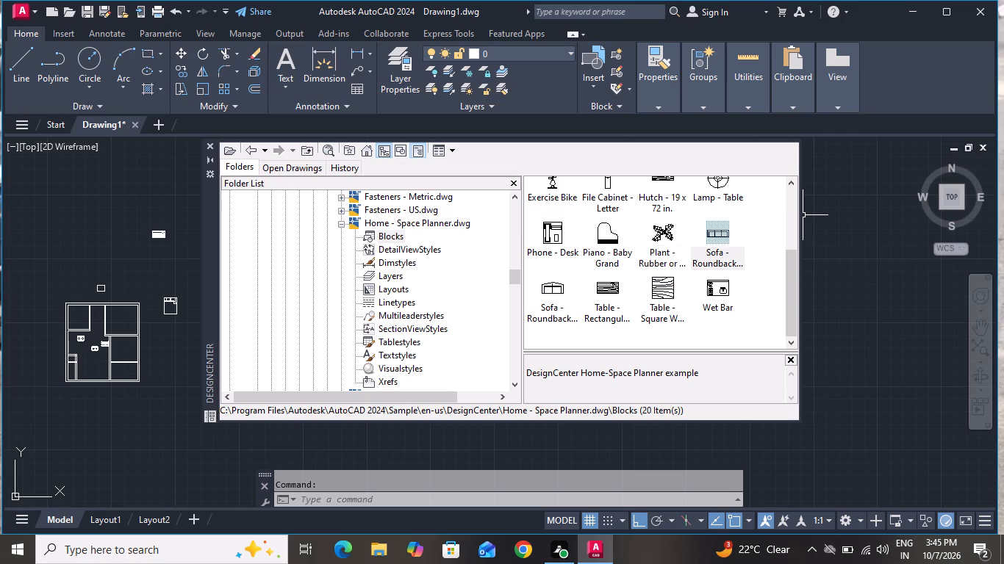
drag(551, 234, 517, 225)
Insert the two-seat Sofa - Roundback block just above the upper-right room and the Sofa - Roundback 7 ft. block farther up, beside the rectangular table.
drag(556, 283, 100, 288)
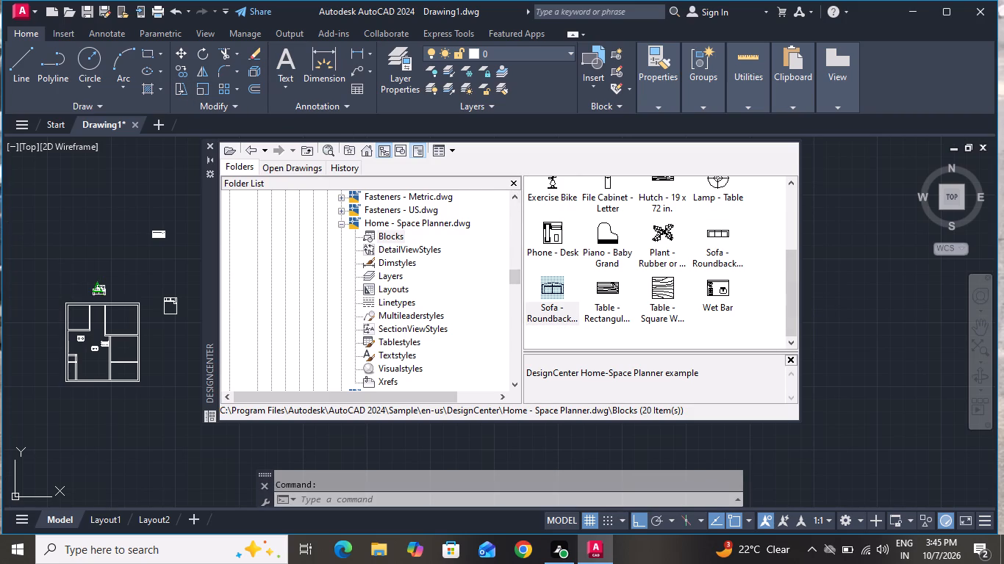
drag(100, 288, 121, 293)
drag(720, 240, 118, 236)
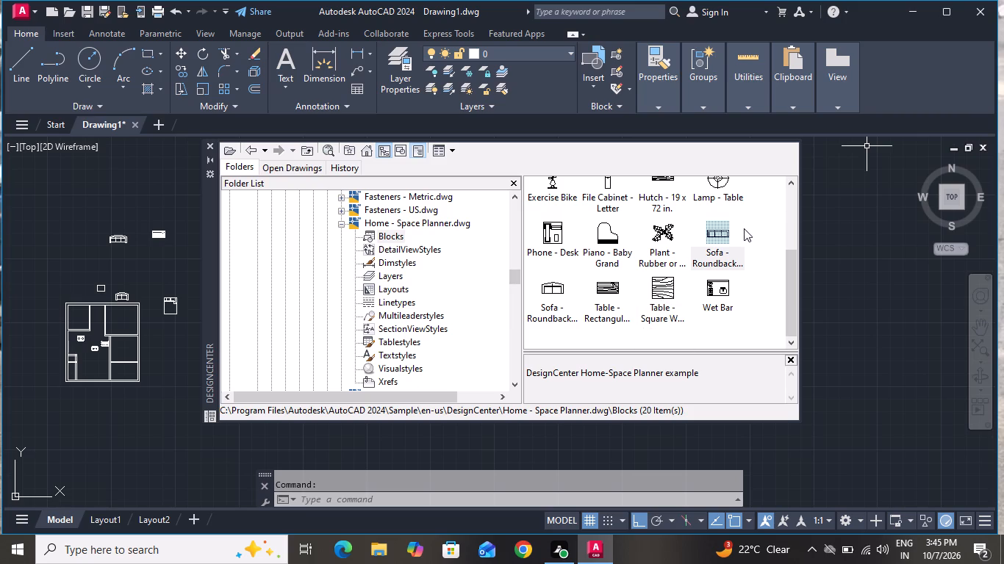
Insert the Dining Set - 36 x 72 in. block above the floor plan, to the left of the 7 ft sofa.
scroll(744, 239, up, 3)
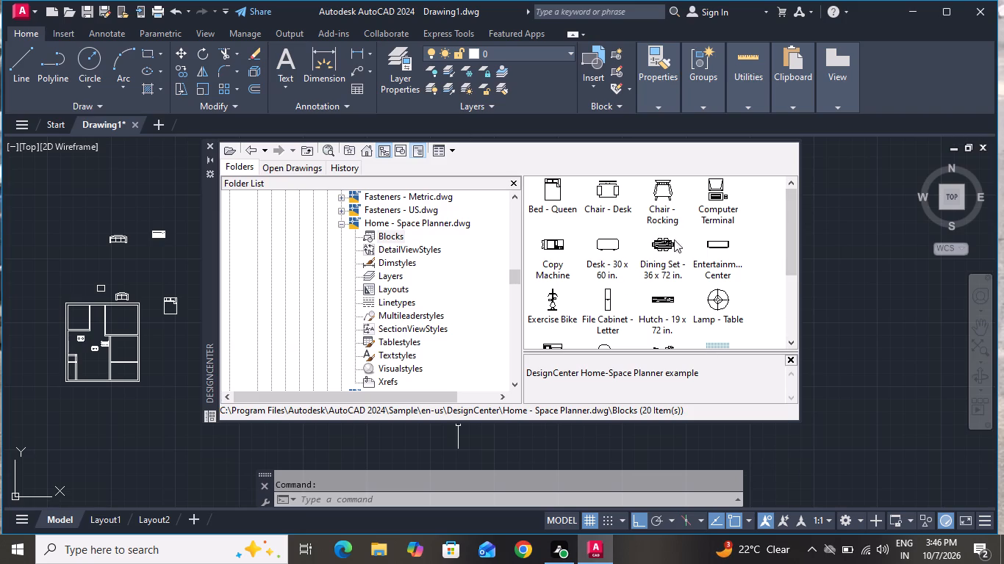
drag(672, 234, 91, 244)
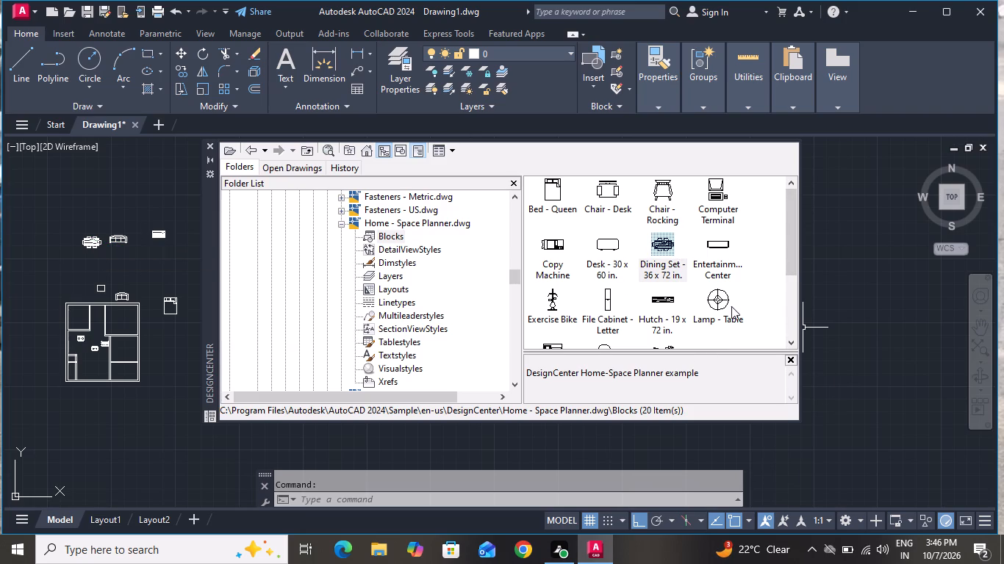
Insert the Lamp - Table block just above the queen bed and close DesignCenter.
drag(731, 306, 173, 286)
scroll(848, 294, down, 2)
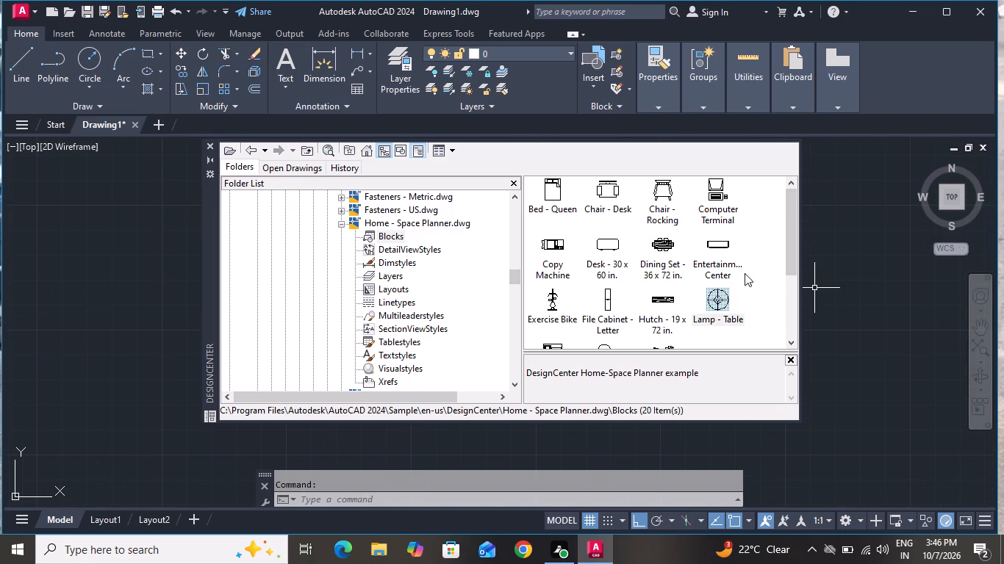
scroll(478, 205, down, 1)
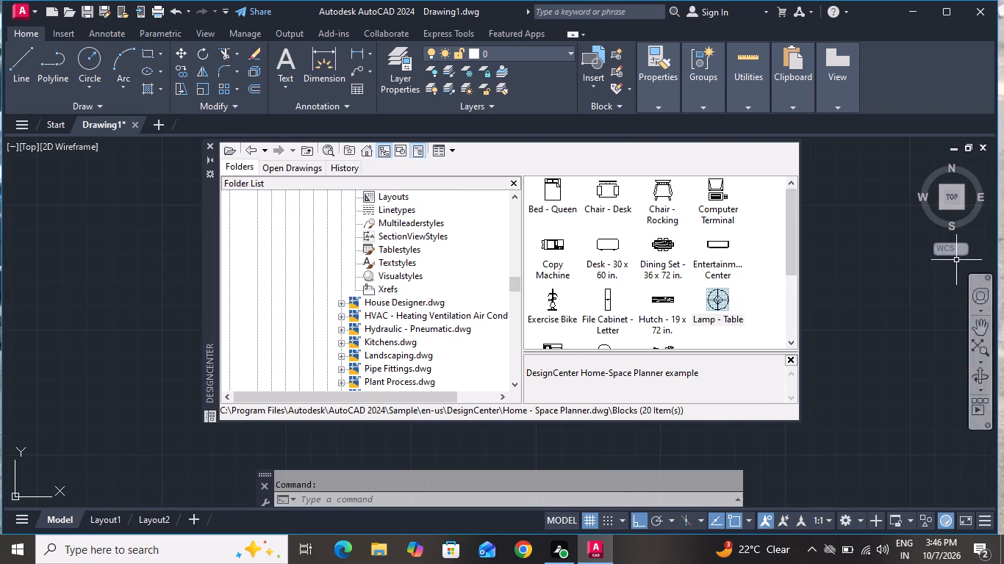
click(214, 145)
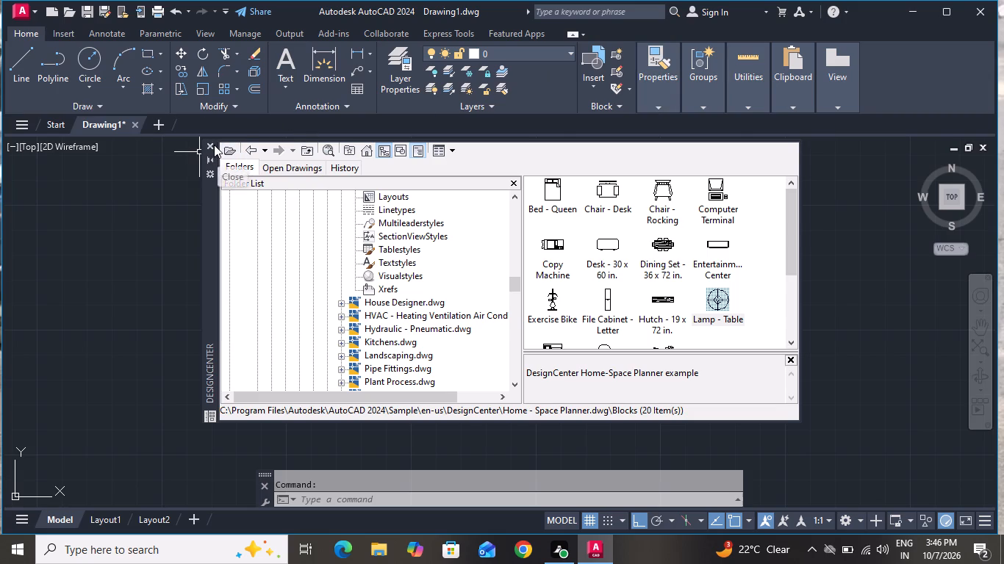
Examine the floor plan and the placement of the inserted kitchen and furniture blocks.
scroll(606, 313, up, 1)
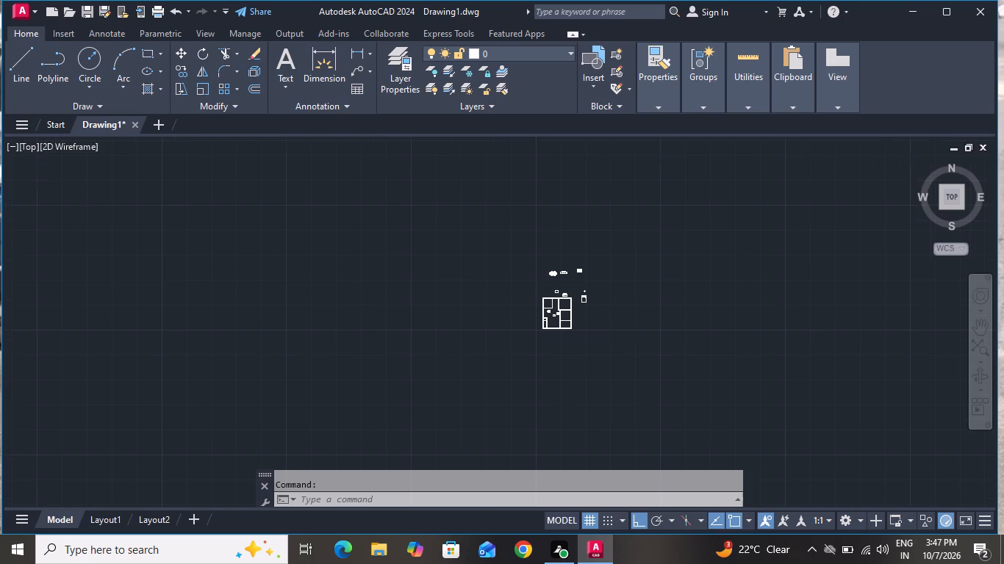
scroll(606, 312, up, 2)
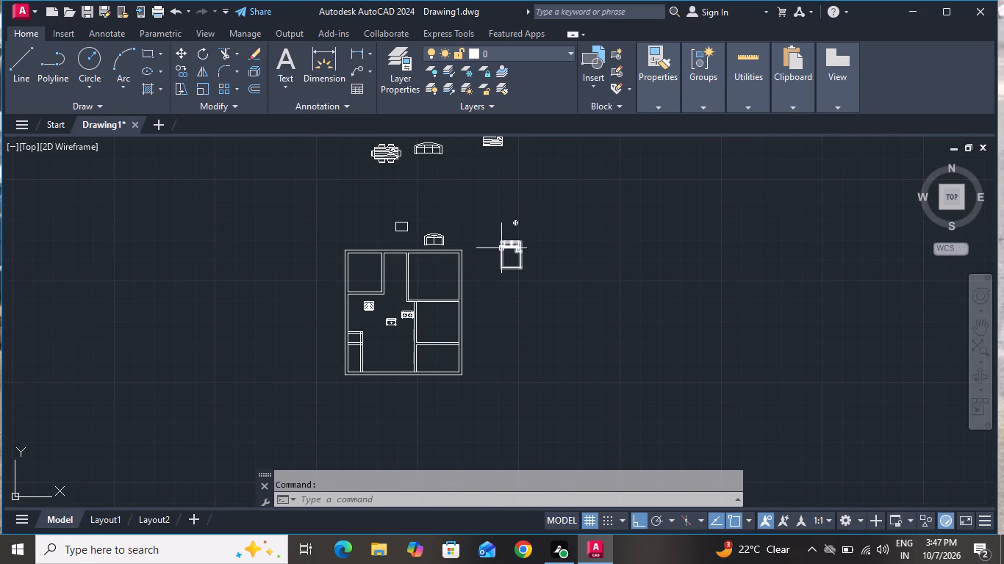
scroll(458, 293, up, 1)
scroll(458, 294, down, 1)
scroll(451, 302, up, 3)
scroll(387, 335, down, 2)
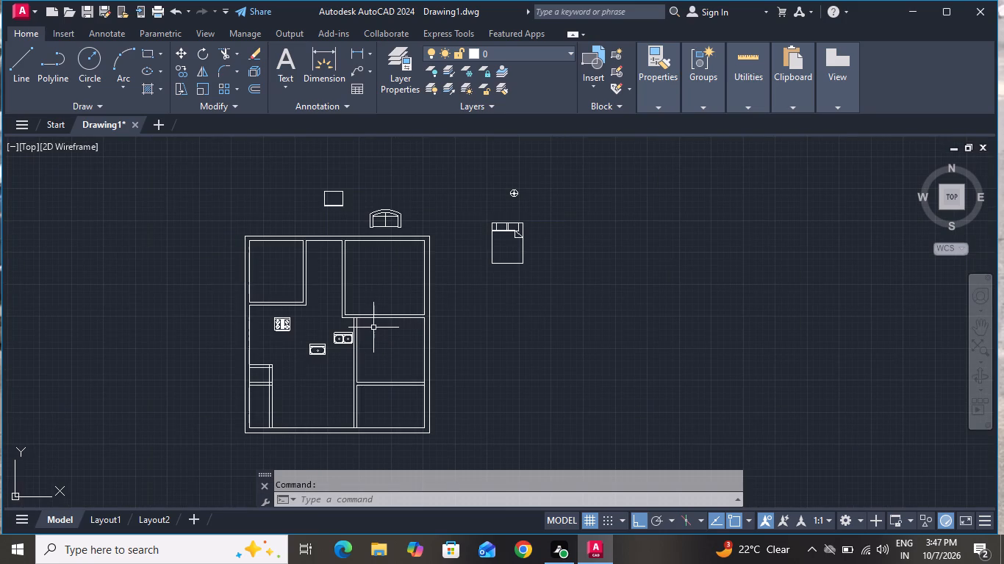
scroll(295, 343, up, 2)
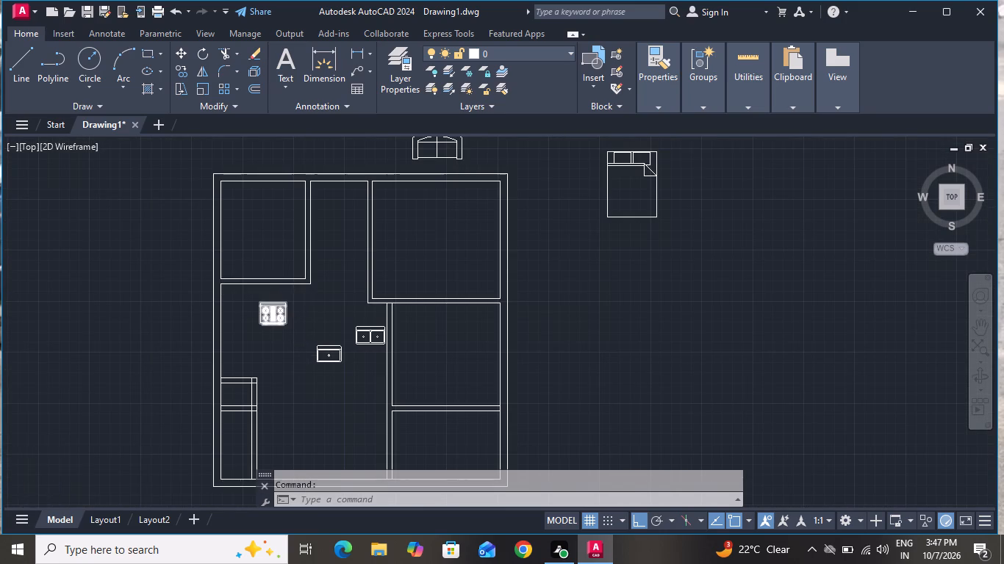
scroll(265, 303, down, 3)
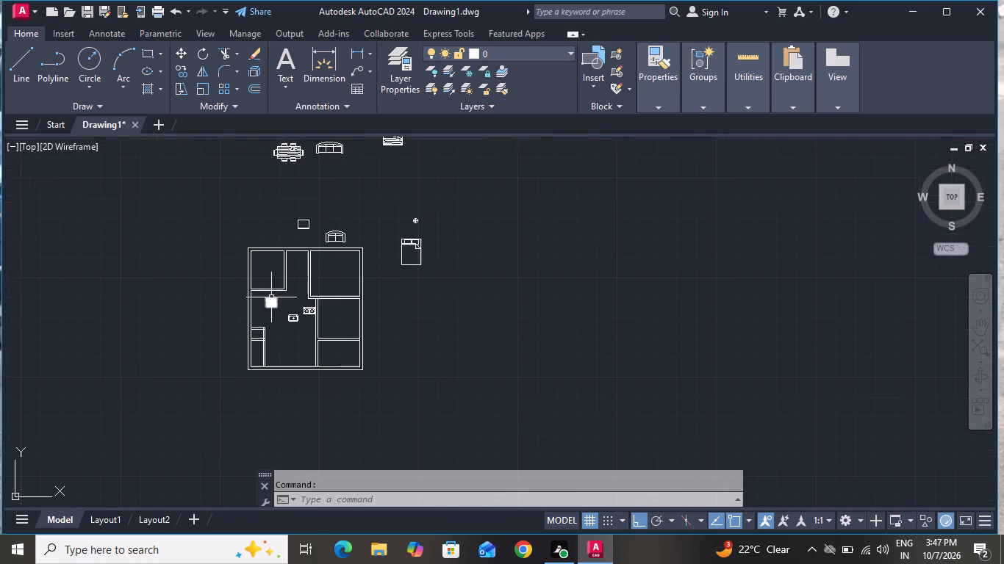
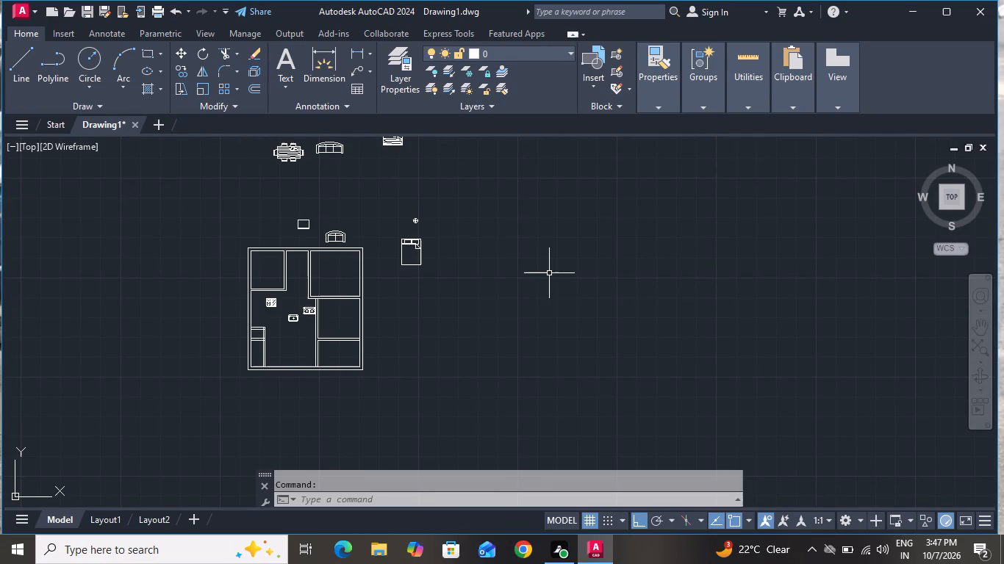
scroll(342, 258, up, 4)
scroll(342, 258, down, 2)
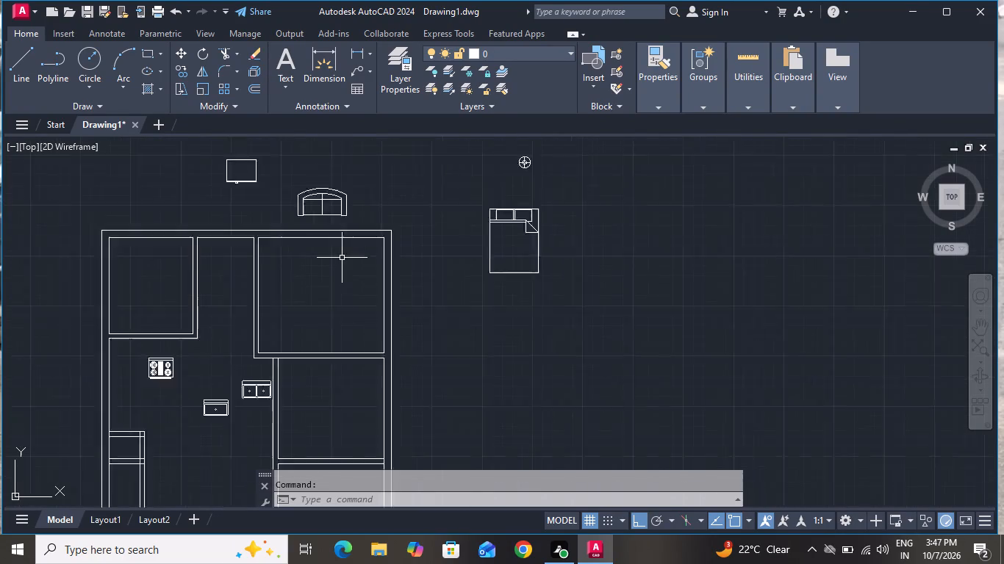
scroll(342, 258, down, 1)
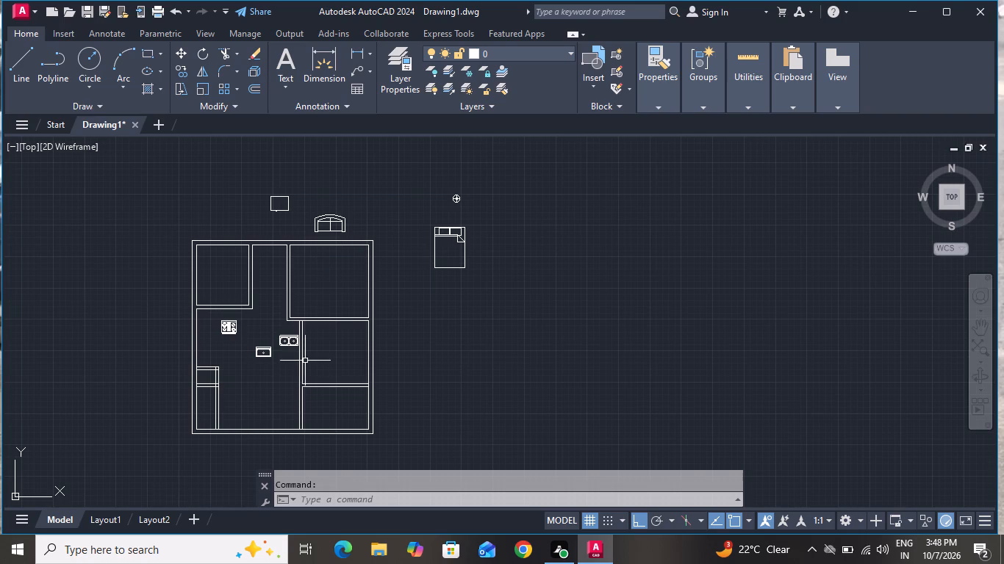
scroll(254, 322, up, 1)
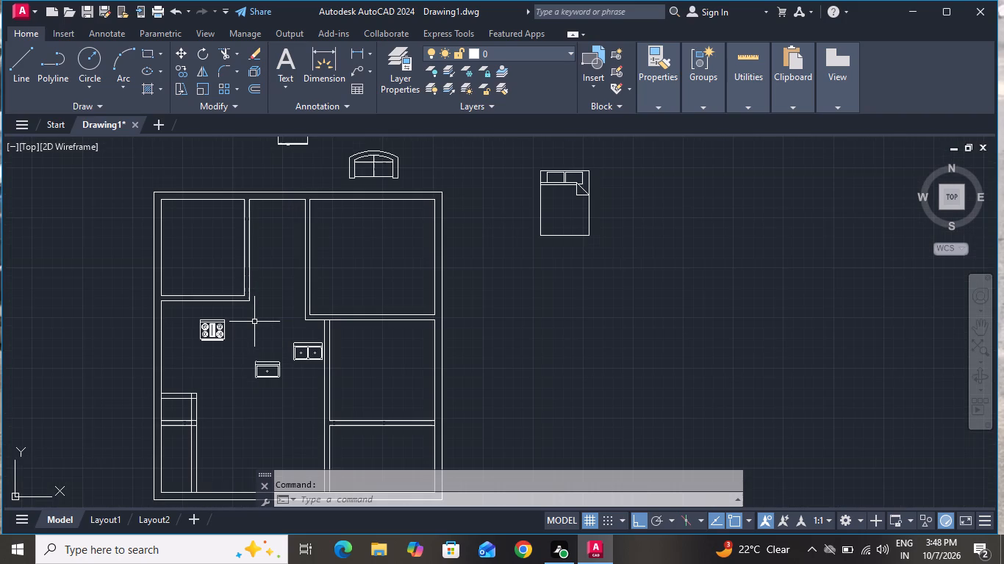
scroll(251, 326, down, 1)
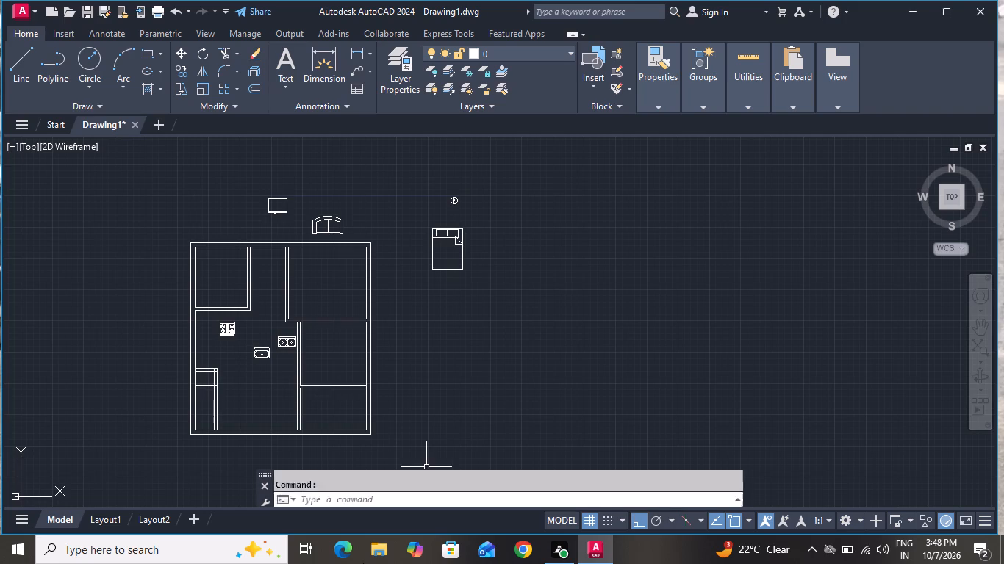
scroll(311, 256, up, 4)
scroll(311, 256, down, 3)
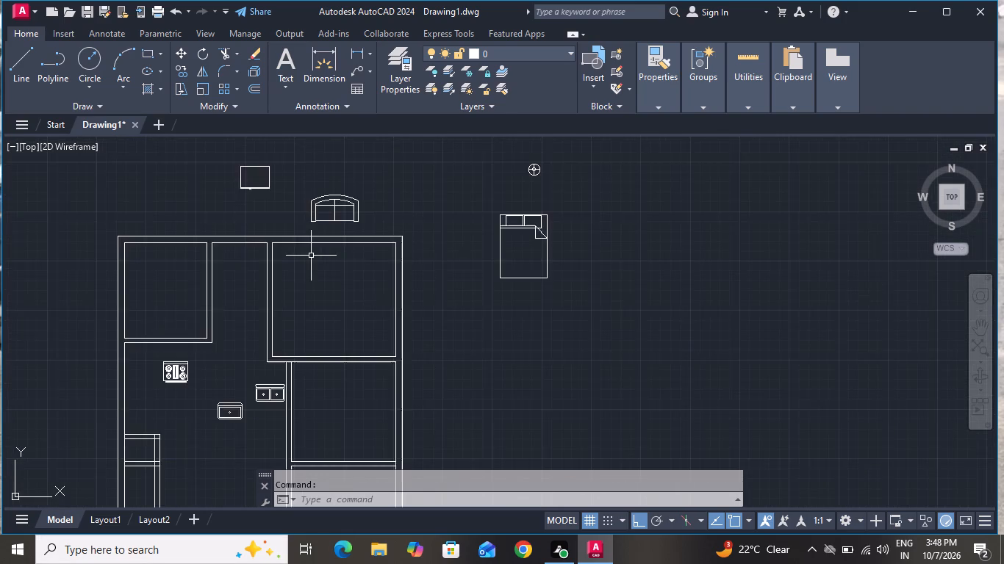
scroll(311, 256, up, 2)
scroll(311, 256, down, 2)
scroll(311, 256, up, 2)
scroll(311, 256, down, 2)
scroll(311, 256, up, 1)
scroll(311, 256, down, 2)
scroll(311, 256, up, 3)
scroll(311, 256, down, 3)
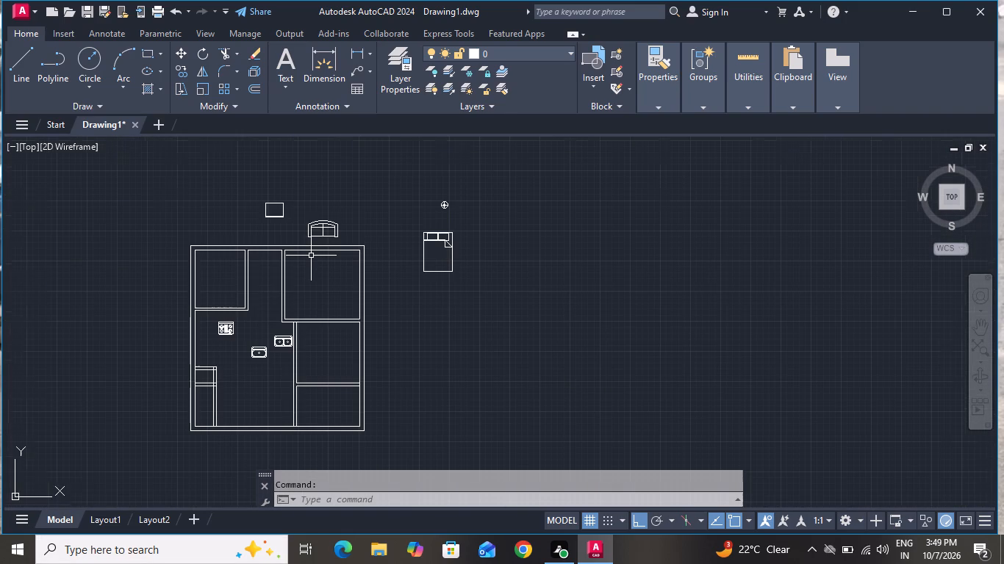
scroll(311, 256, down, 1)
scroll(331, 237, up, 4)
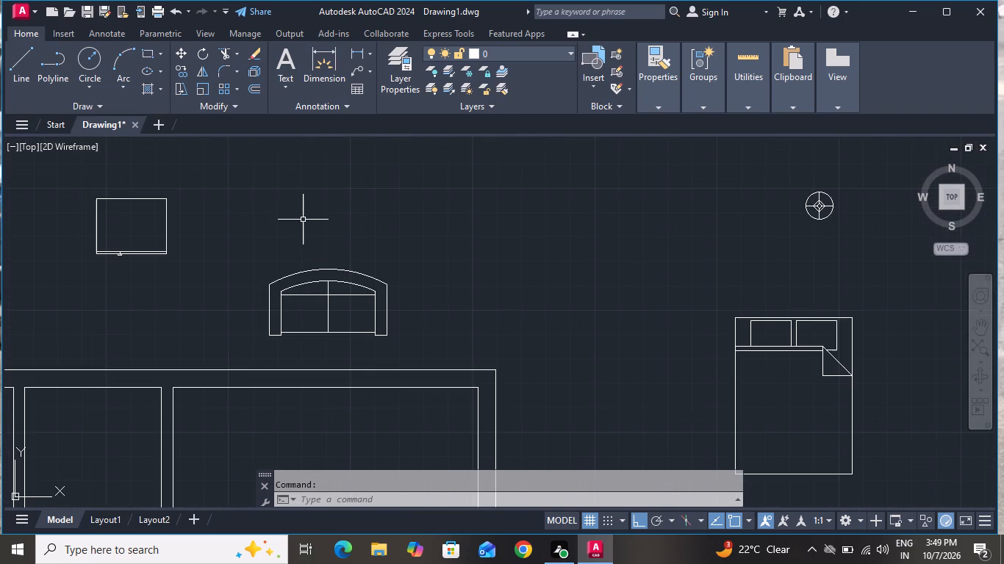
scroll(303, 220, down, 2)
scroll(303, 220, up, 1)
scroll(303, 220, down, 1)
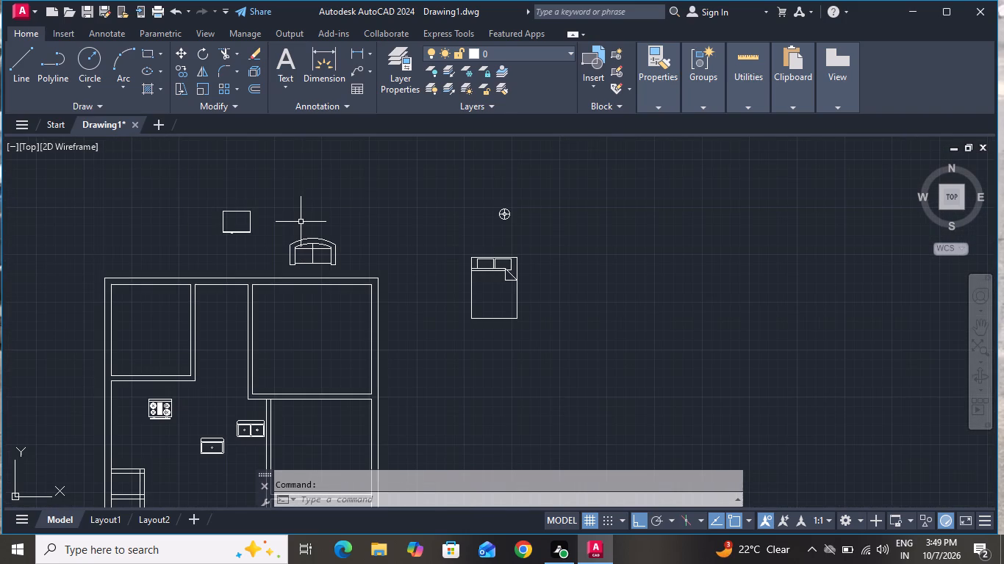
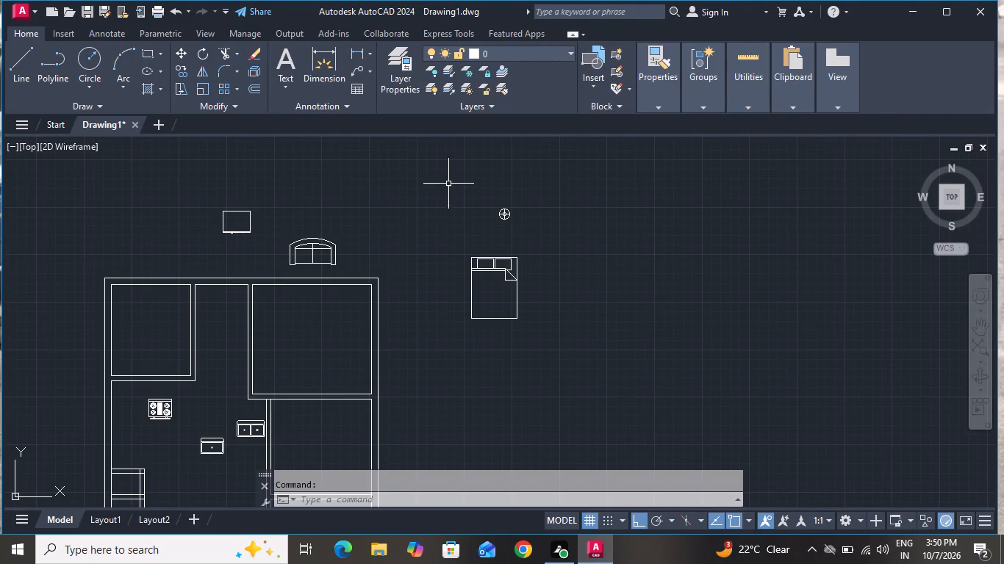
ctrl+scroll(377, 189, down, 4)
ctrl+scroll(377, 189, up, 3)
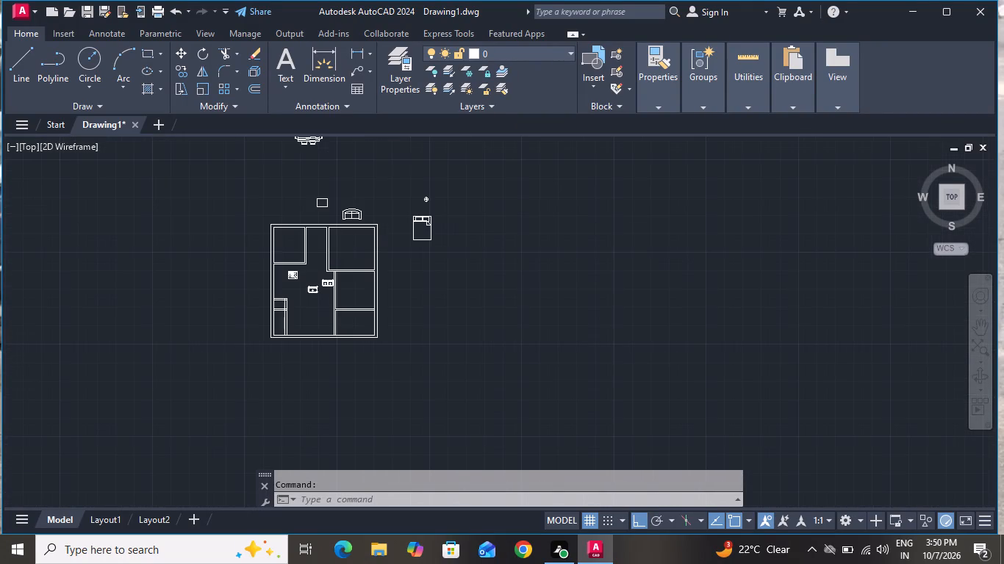
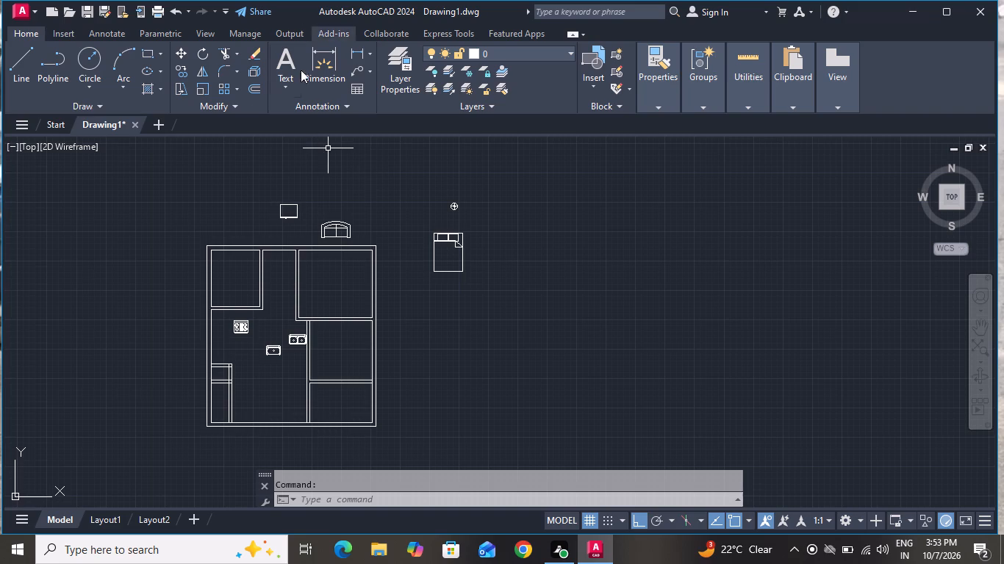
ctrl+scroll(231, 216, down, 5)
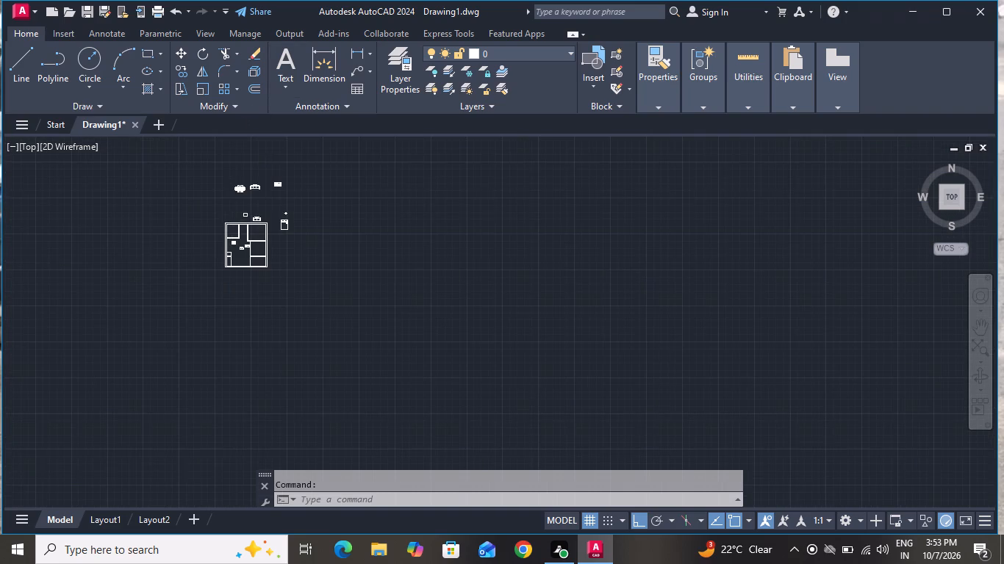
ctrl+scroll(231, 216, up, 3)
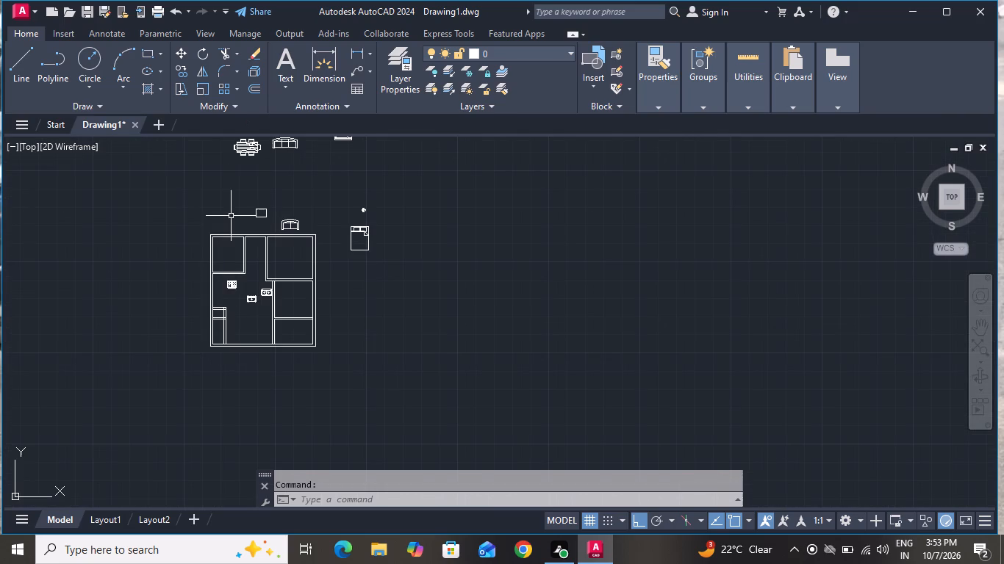
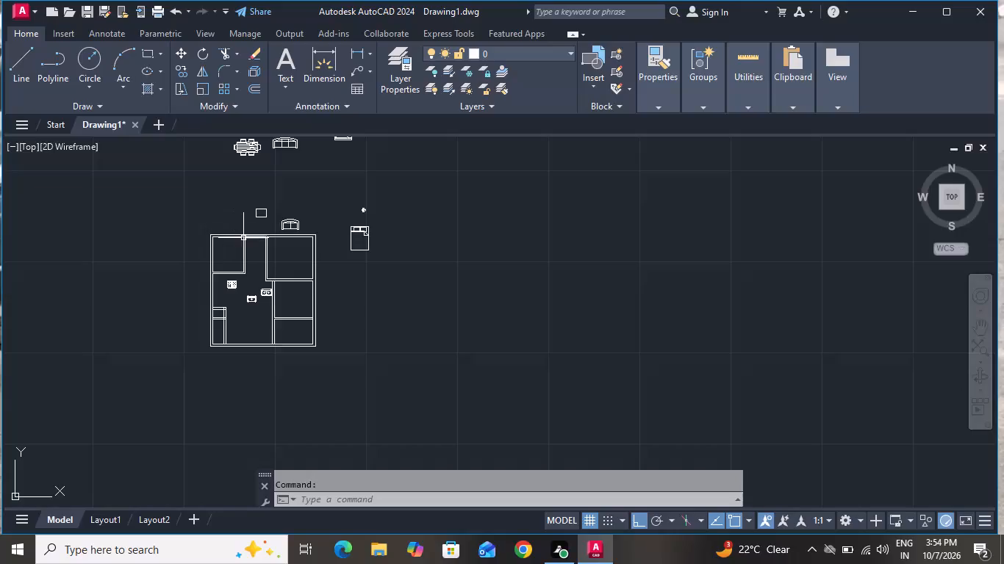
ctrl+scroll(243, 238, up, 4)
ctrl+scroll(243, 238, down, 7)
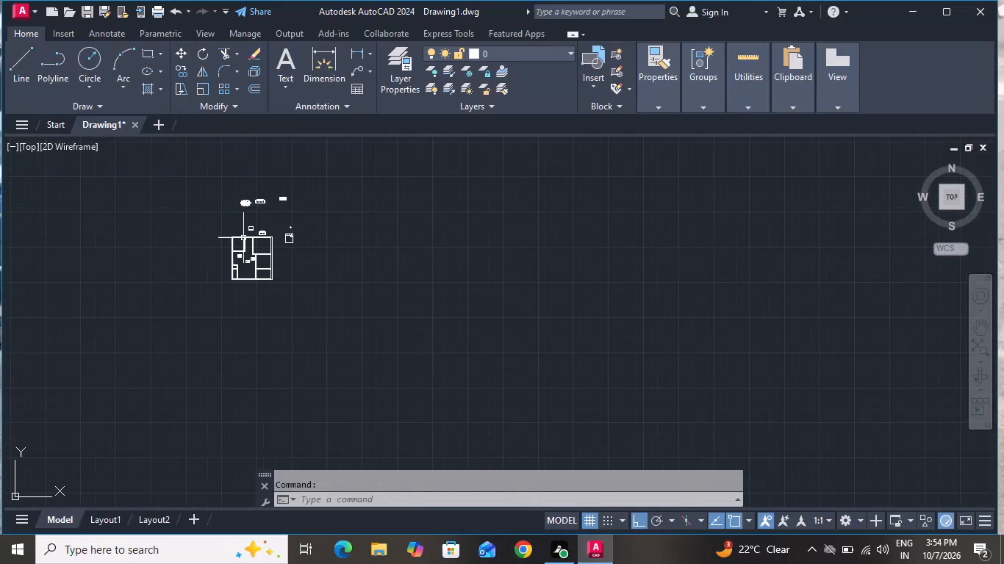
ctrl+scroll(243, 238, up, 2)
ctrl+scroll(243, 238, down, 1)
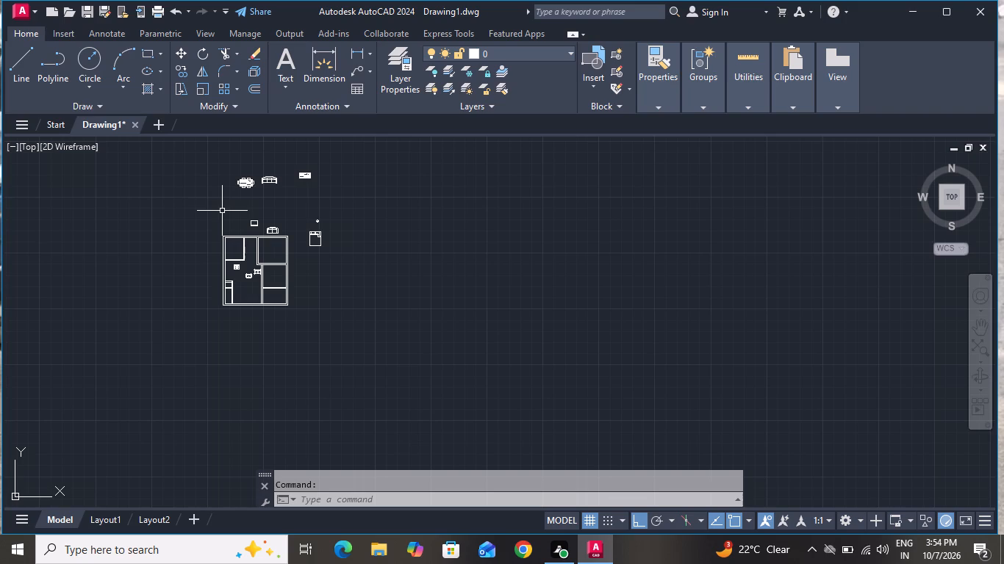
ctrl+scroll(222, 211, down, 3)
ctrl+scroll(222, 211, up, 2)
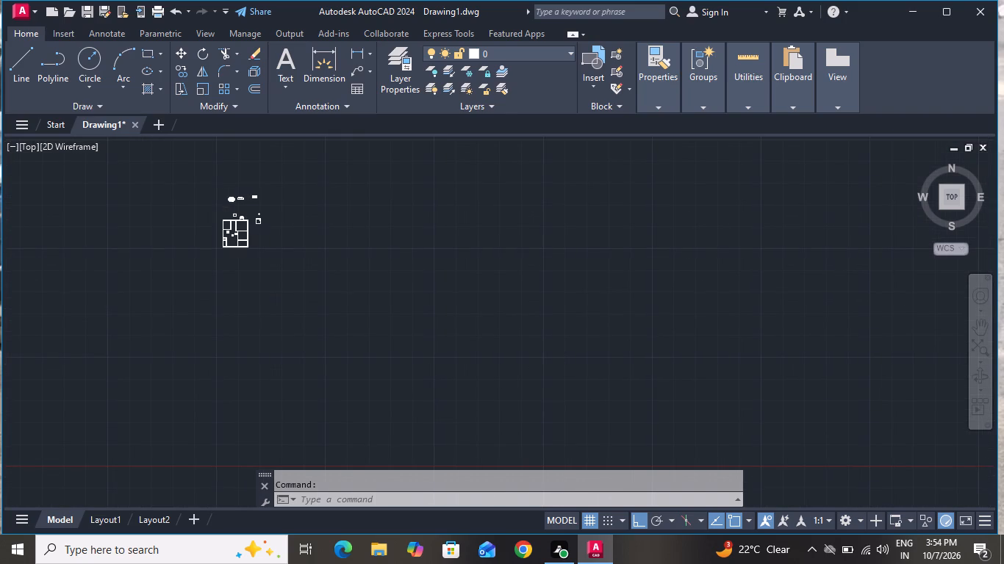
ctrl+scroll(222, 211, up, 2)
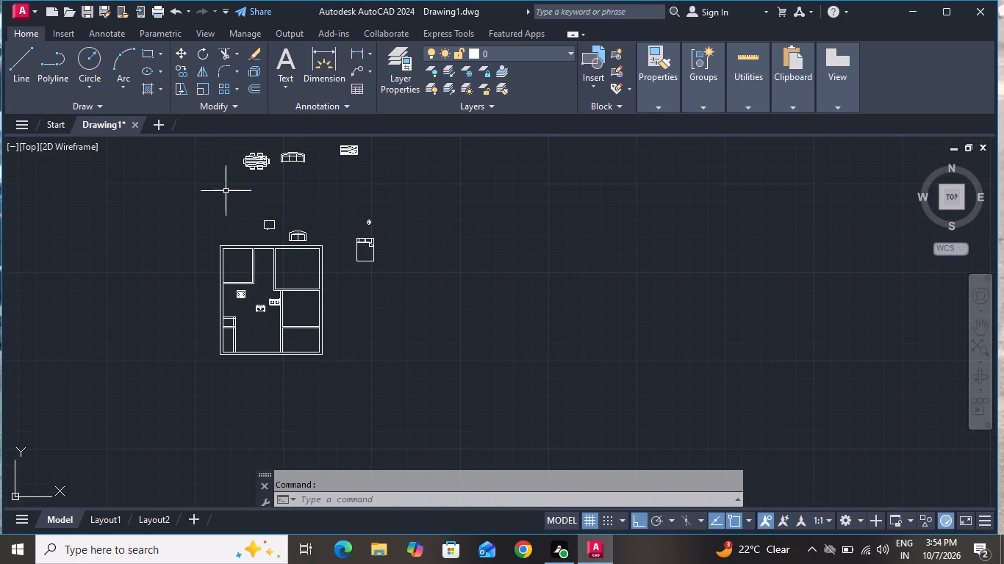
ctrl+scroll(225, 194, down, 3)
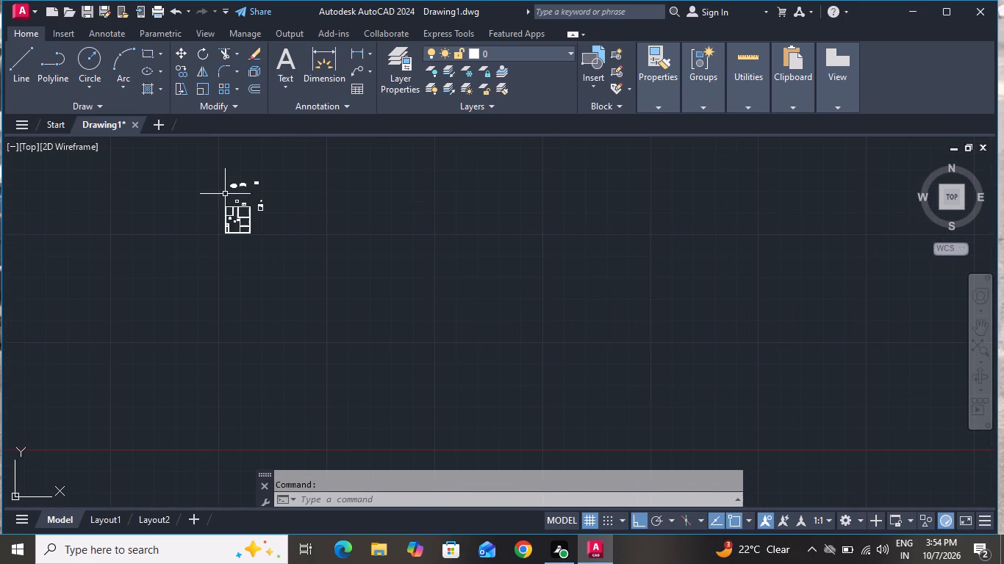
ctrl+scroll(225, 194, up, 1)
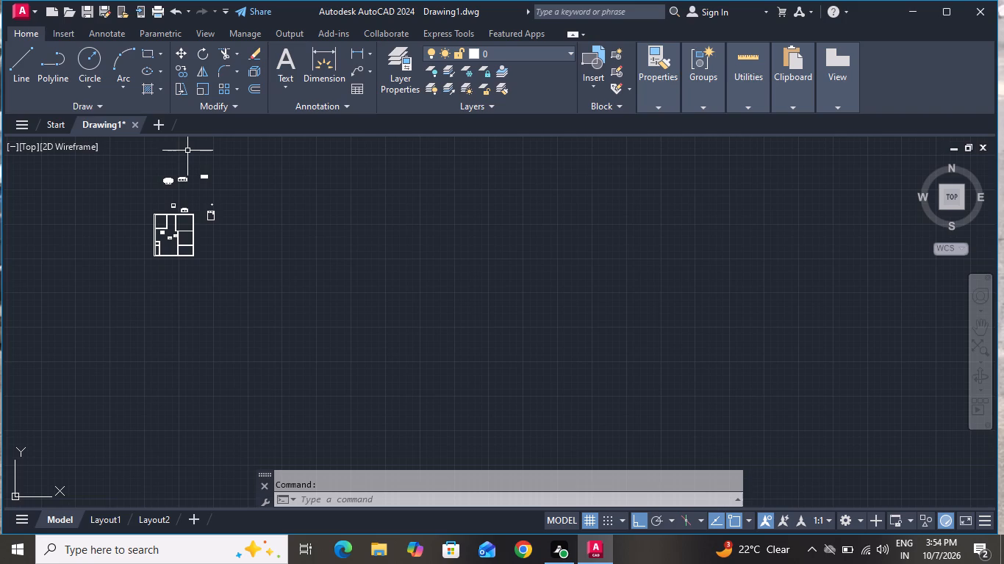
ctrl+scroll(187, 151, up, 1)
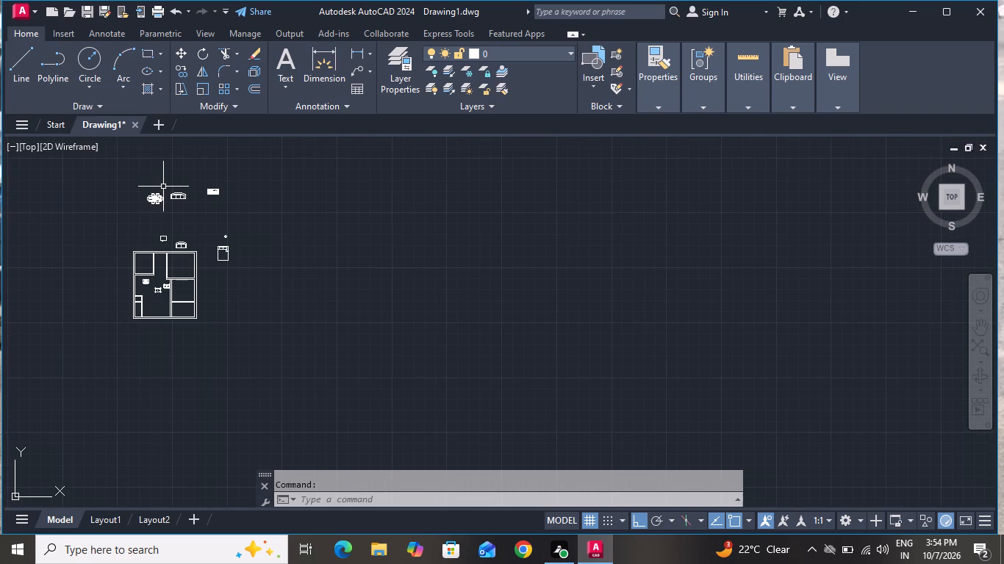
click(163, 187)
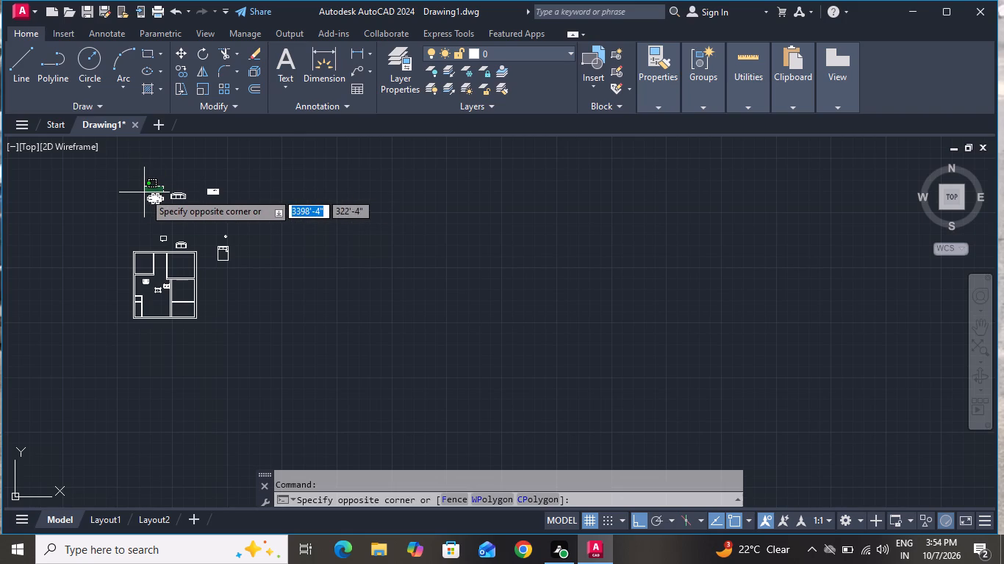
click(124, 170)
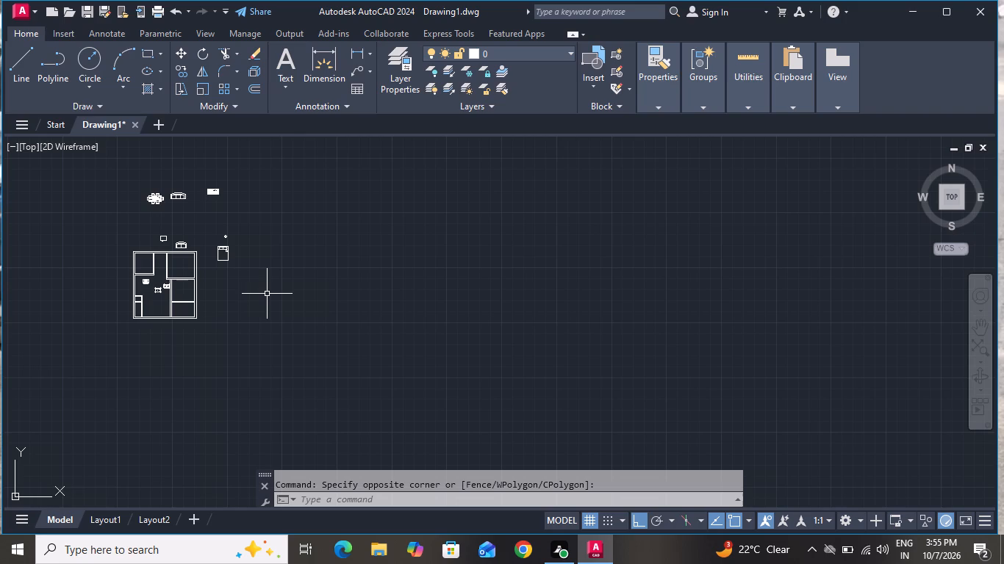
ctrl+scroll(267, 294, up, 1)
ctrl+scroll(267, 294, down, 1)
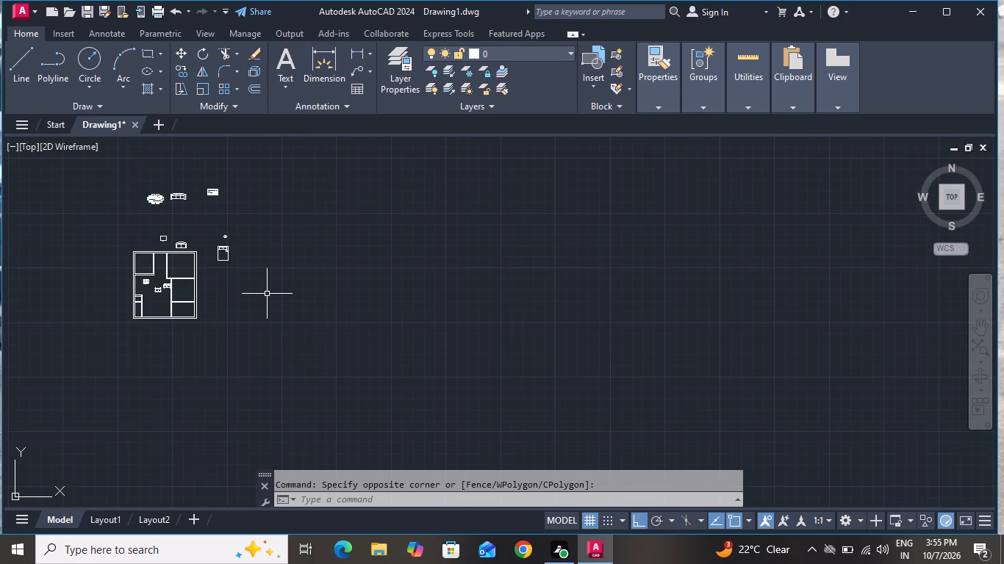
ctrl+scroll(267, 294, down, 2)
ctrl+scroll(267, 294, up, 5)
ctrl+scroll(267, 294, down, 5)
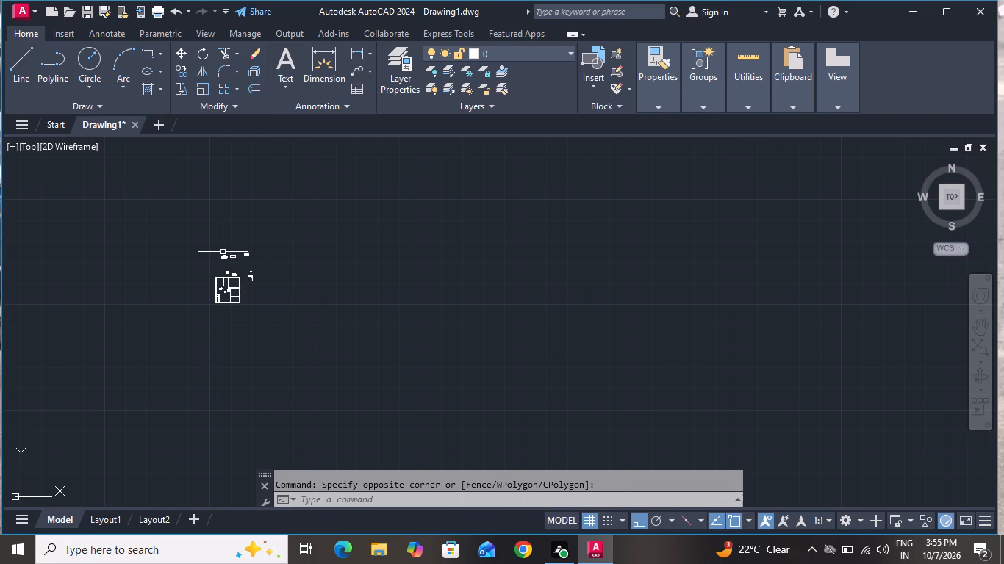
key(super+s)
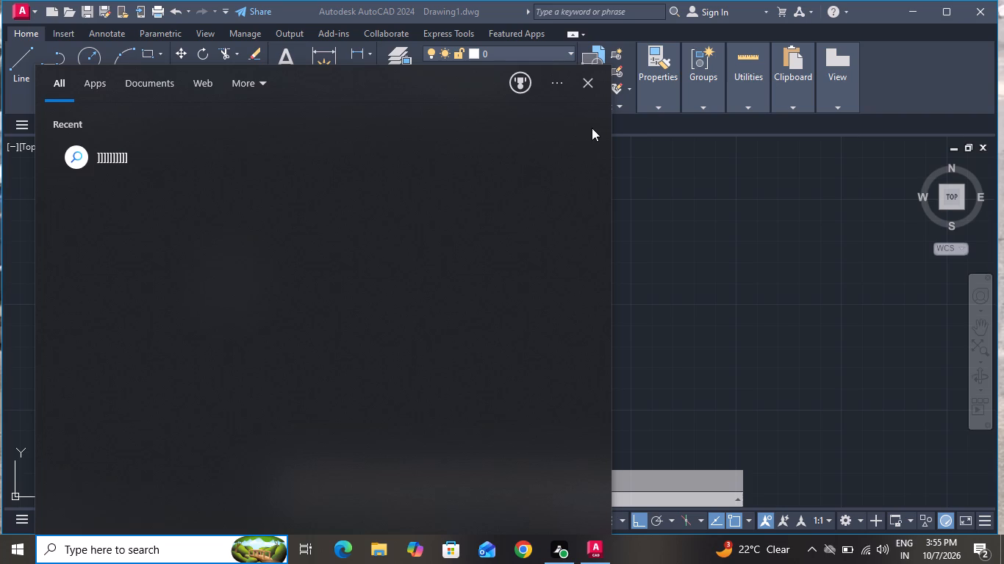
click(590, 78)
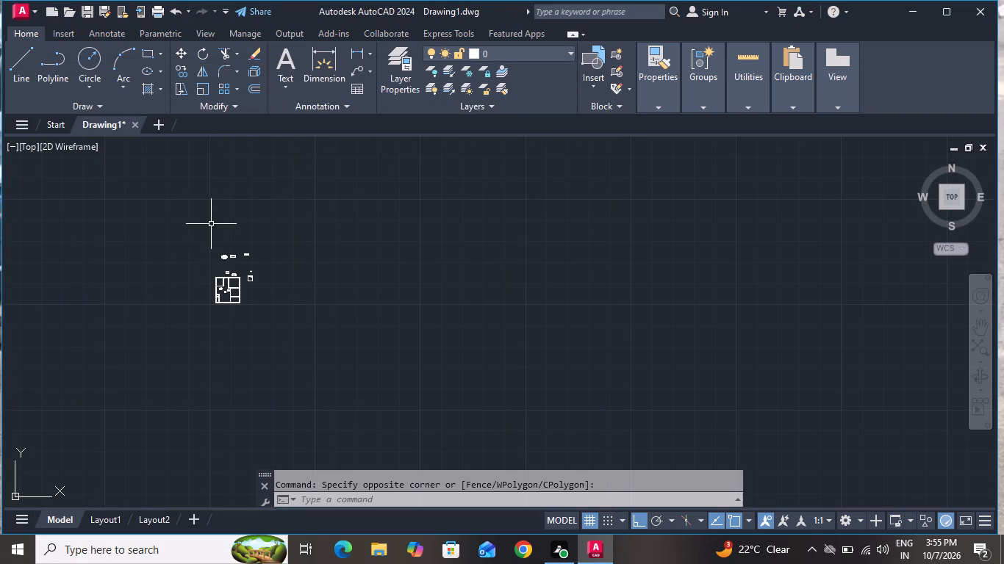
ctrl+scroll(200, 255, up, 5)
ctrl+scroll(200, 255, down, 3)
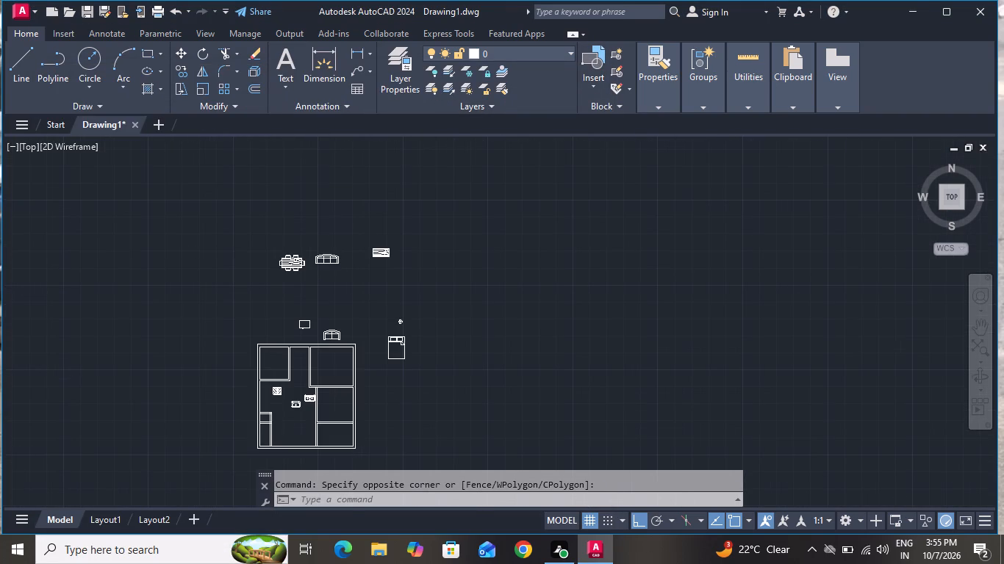
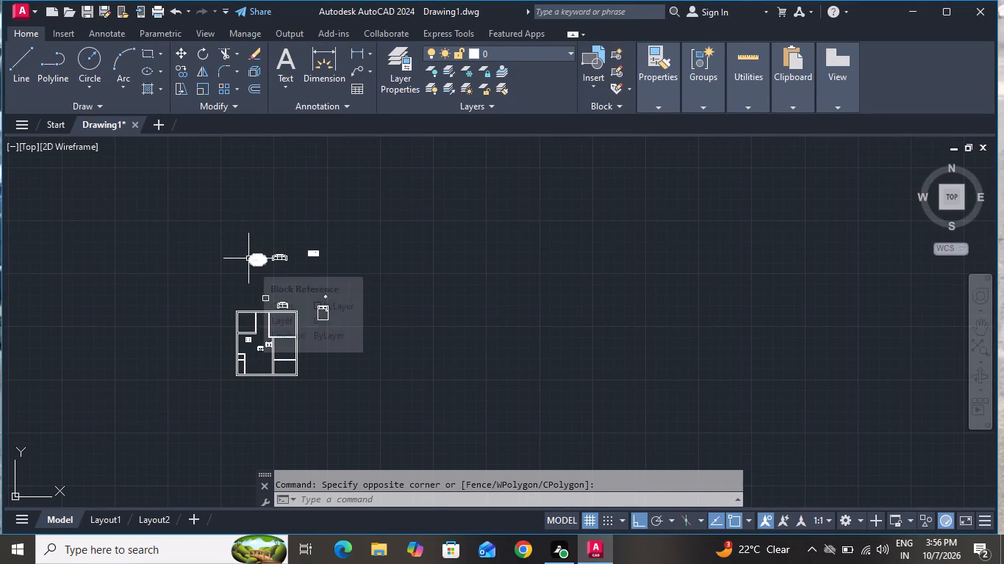
Rotate the double bed block outside the plan by 90° about its lower-left corner.
scroll(240, 288, up, 1)
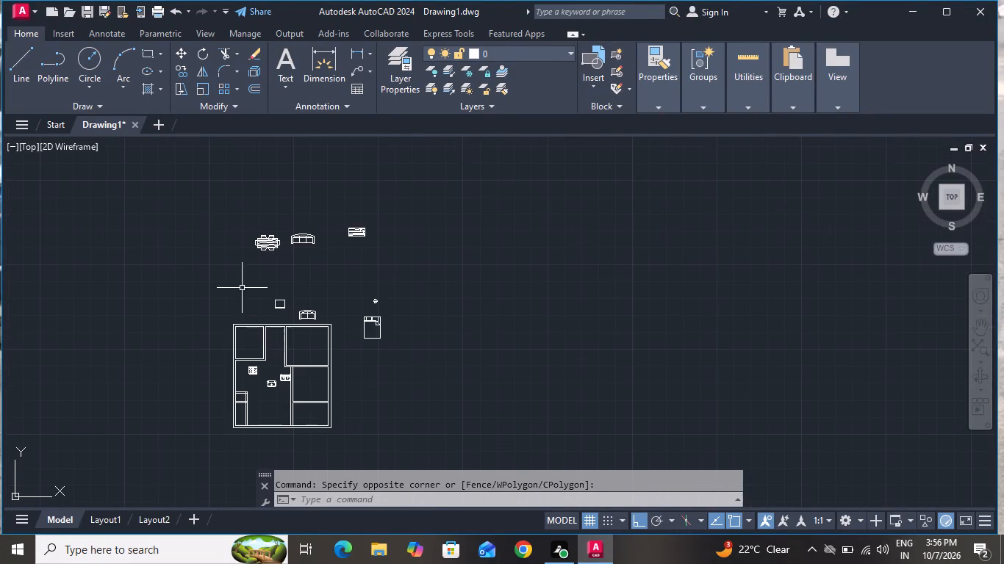
scroll(308, 411, up, 1)
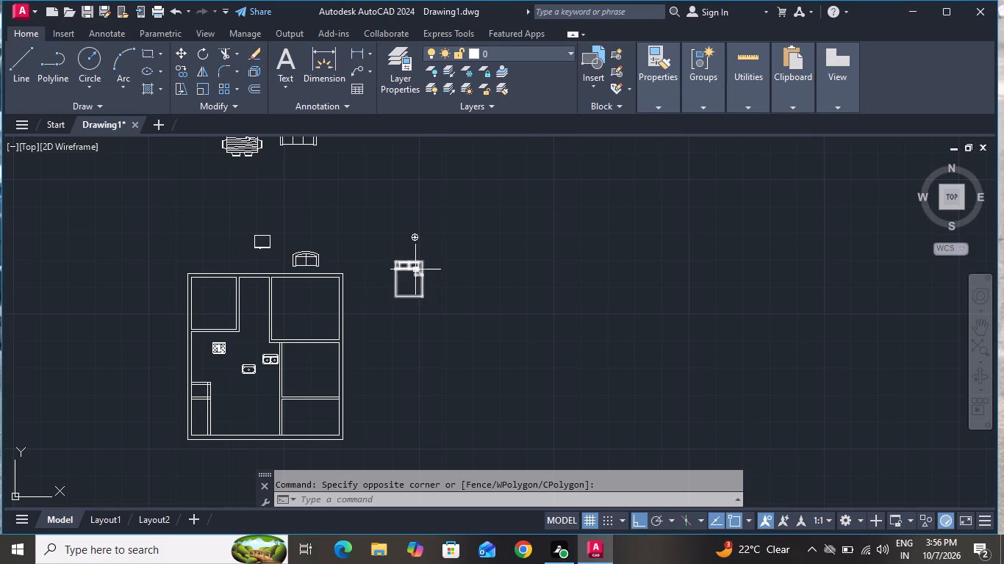
click(417, 267)
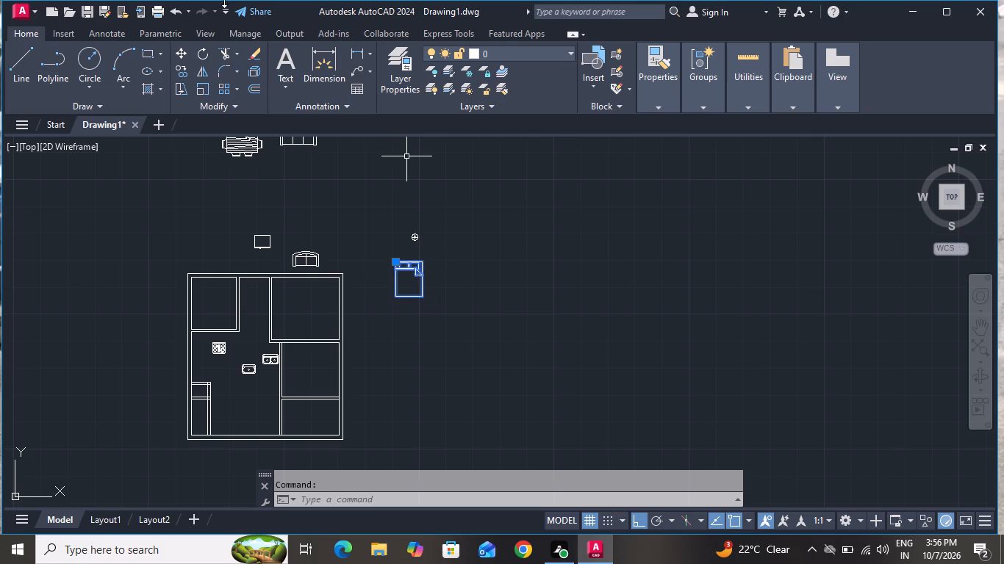
click(201, 54)
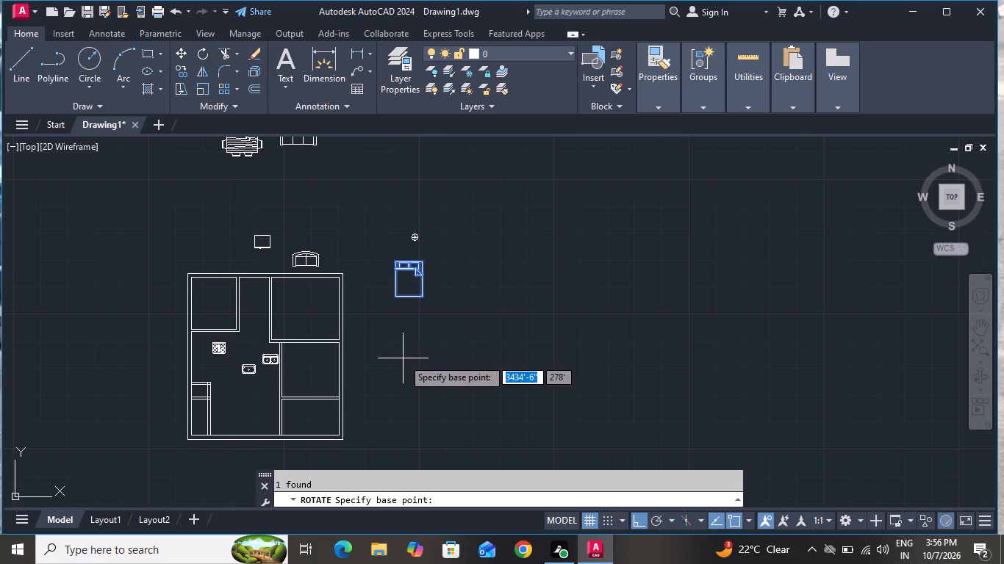
click(391, 296)
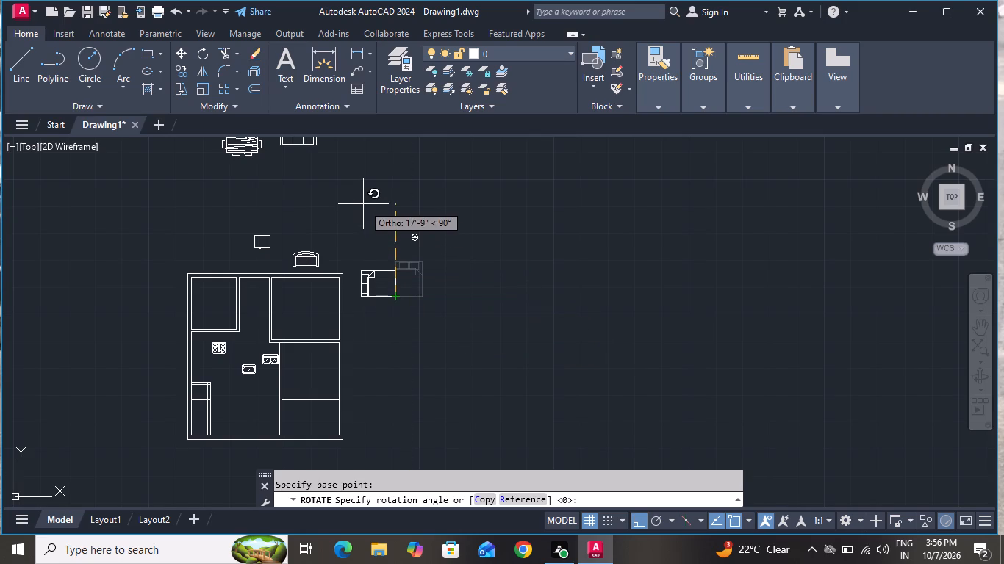
click(363, 204)
Copy the bed and the round lamp symbol together horizontally, about 14' to the right of the originals.
click(363, 228)
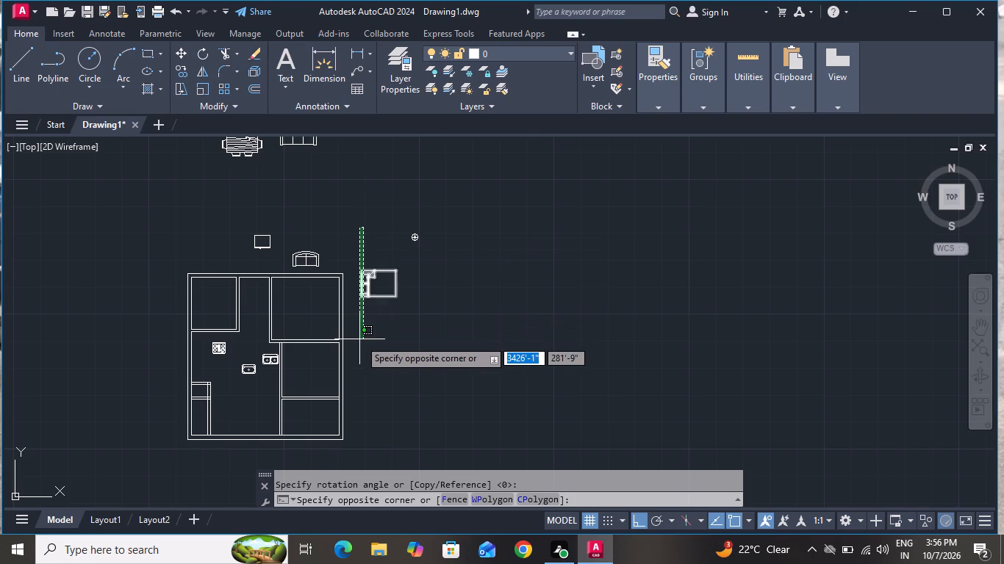
click(431, 340)
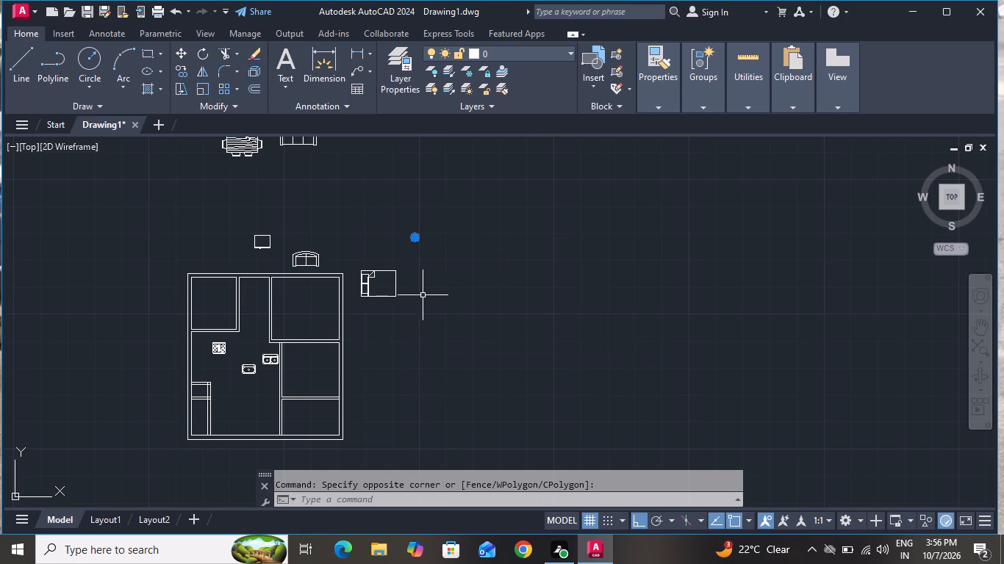
click(422, 253)
click(378, 332)
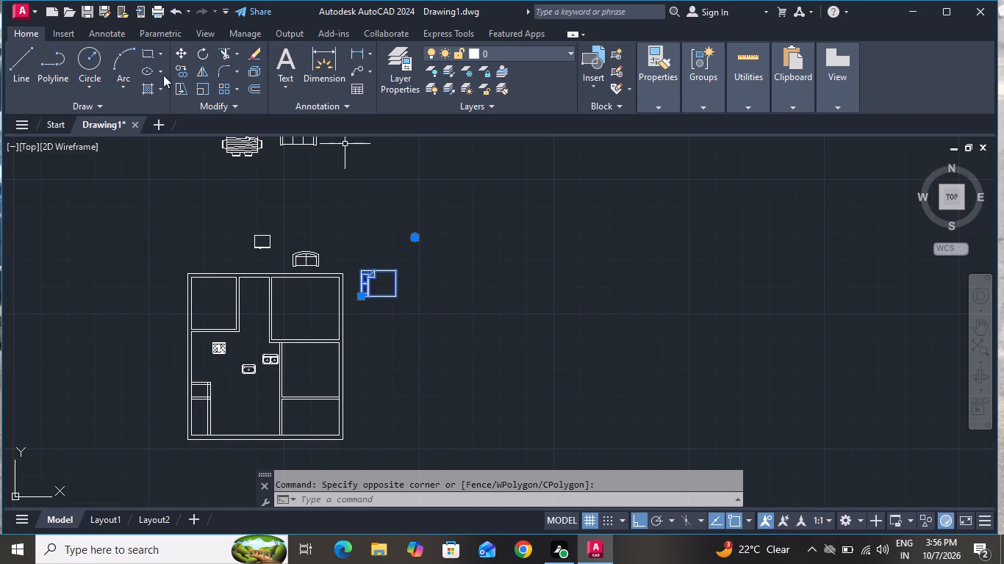
click(187, 67)
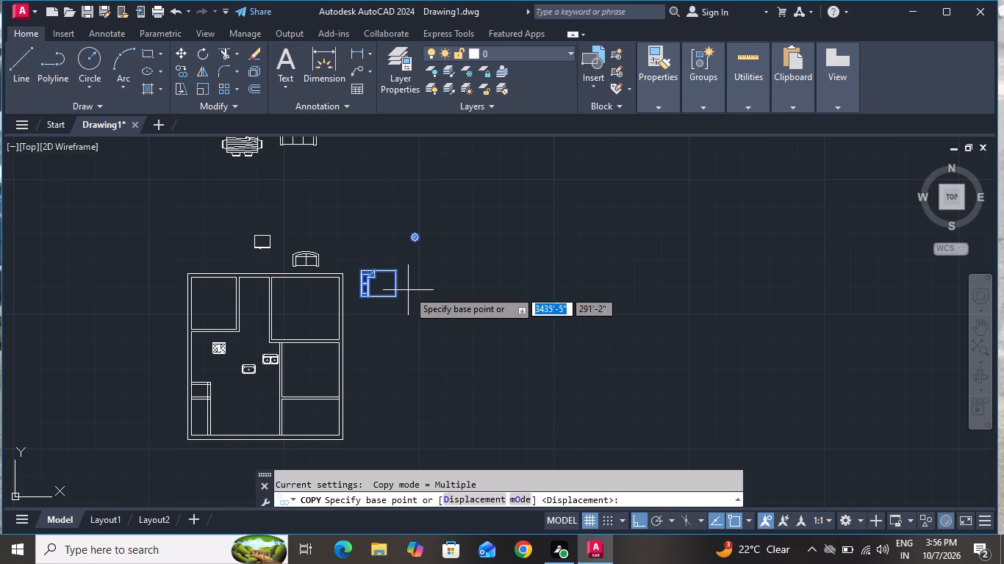
click(381, 293)
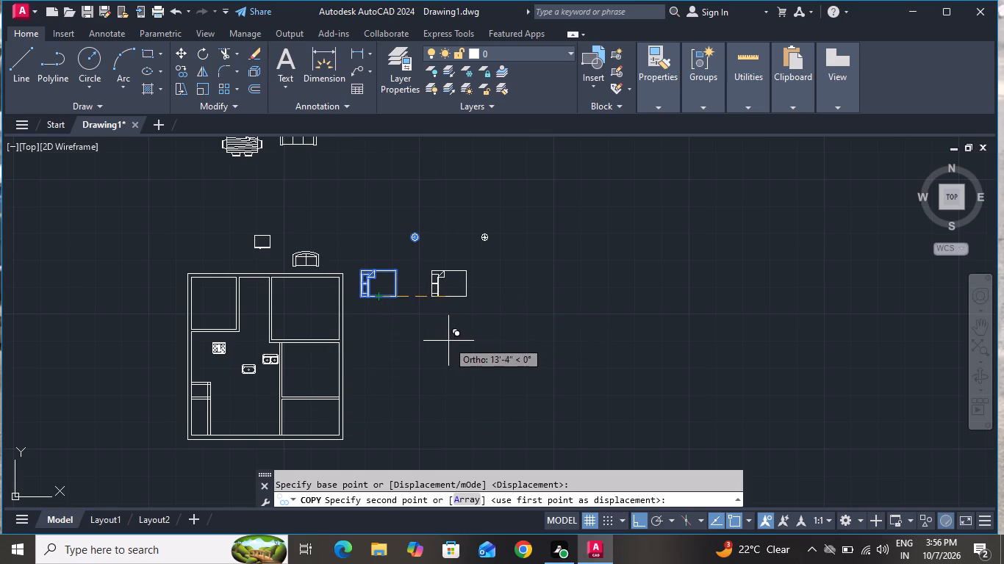
click(451, 341)
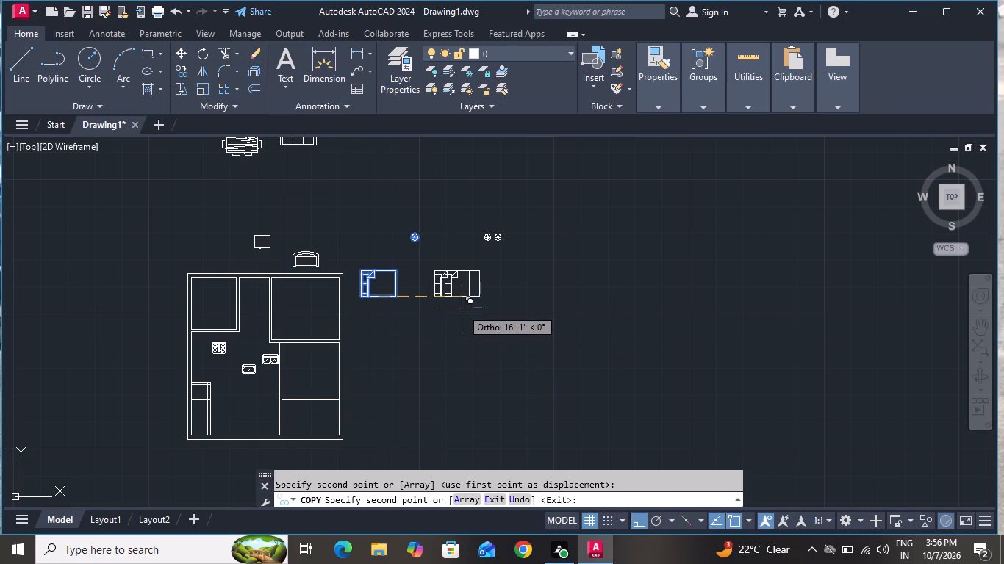
scroll(462, 302, up, 1)
right_click(487, 273)
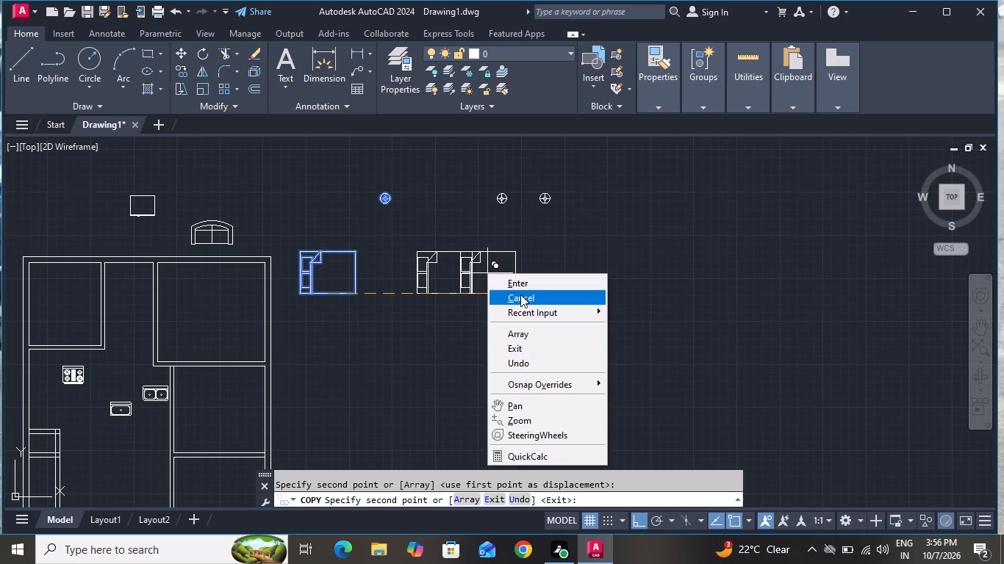
click(520, 302)
Rotate the copied bed by 180° about its upper-left corner so its pillows face the opposite way.
click(504, 241)
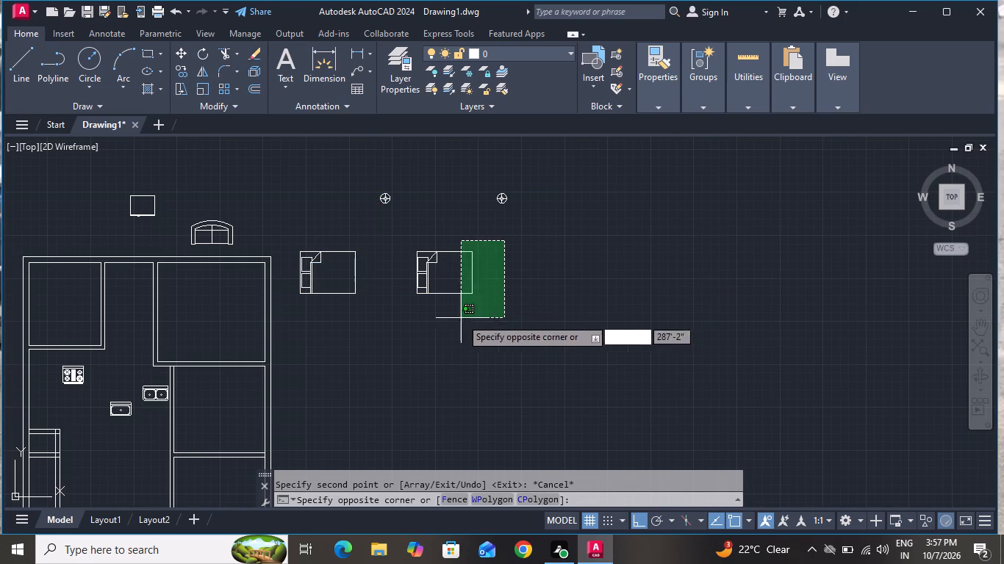
click(412, 302)
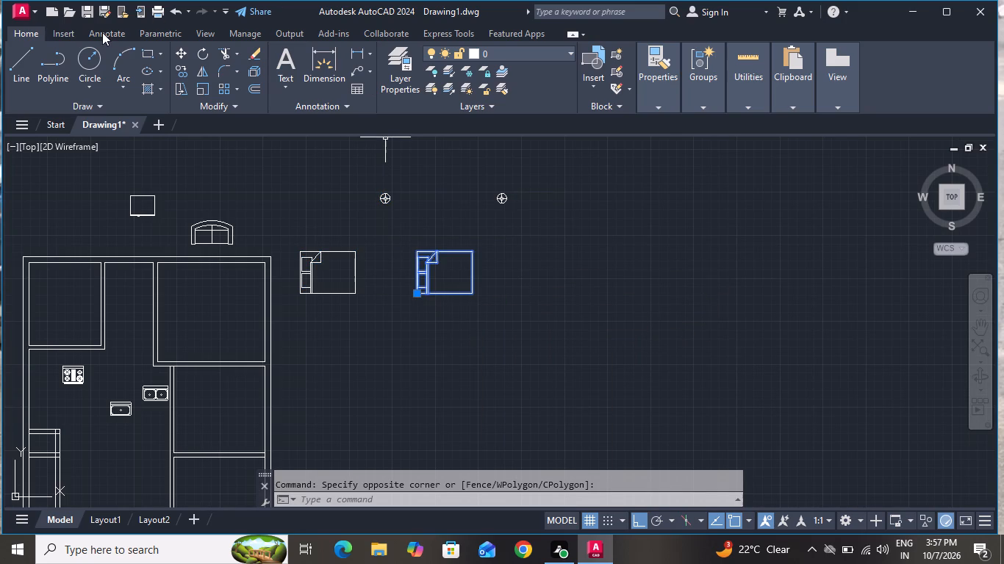
click(196, 51)
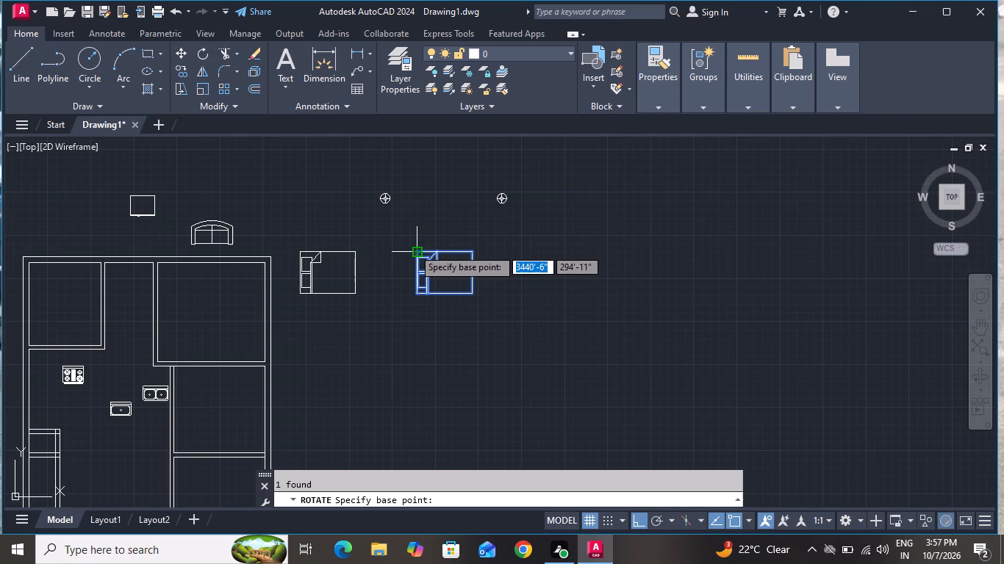
scroll(418, 246, up, 1)
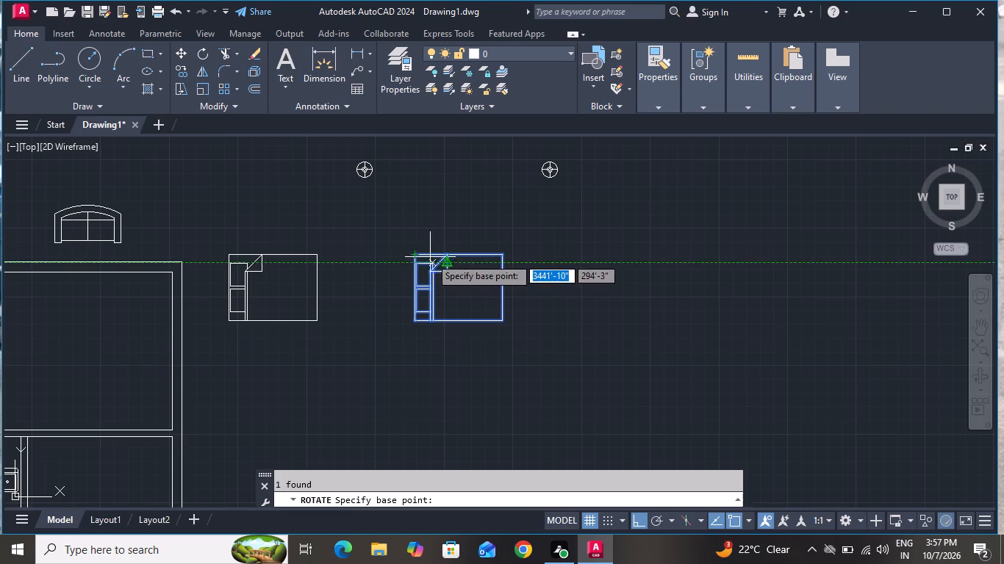
click(412, 252)
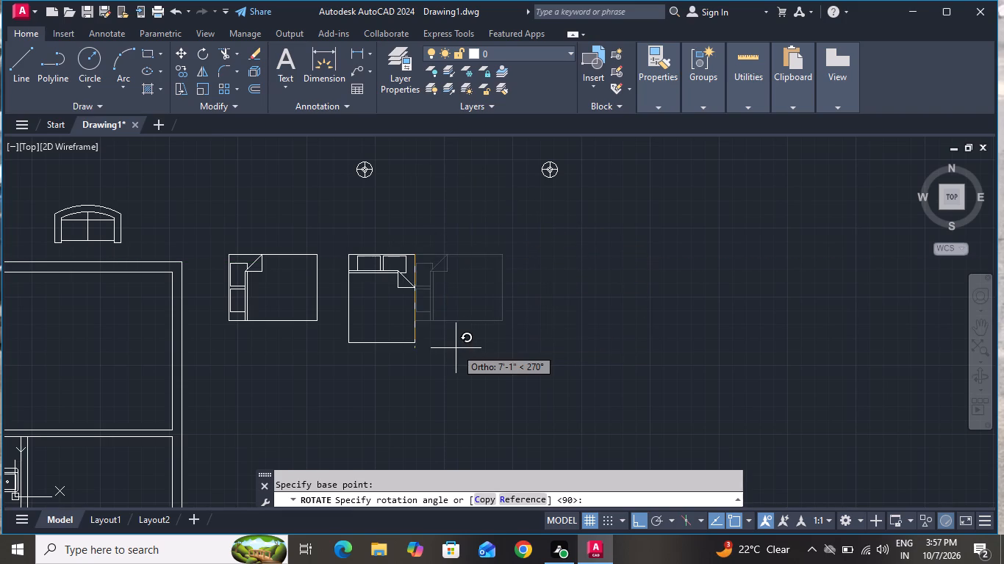
click(276, 284)
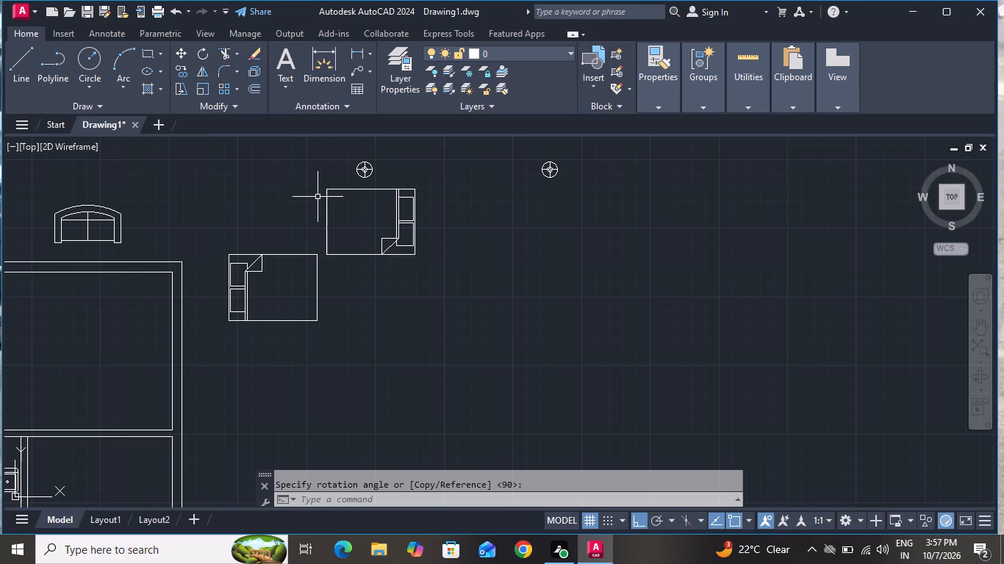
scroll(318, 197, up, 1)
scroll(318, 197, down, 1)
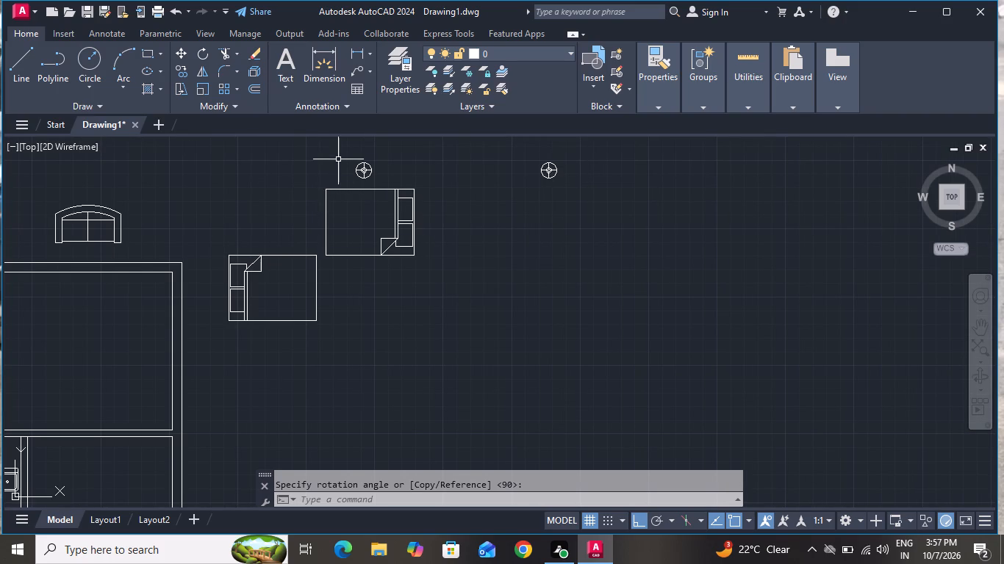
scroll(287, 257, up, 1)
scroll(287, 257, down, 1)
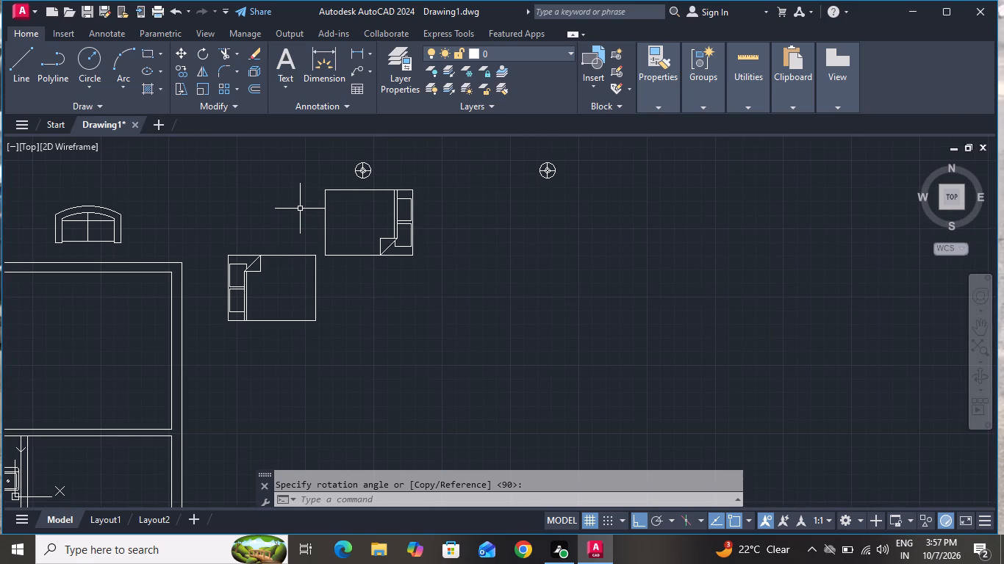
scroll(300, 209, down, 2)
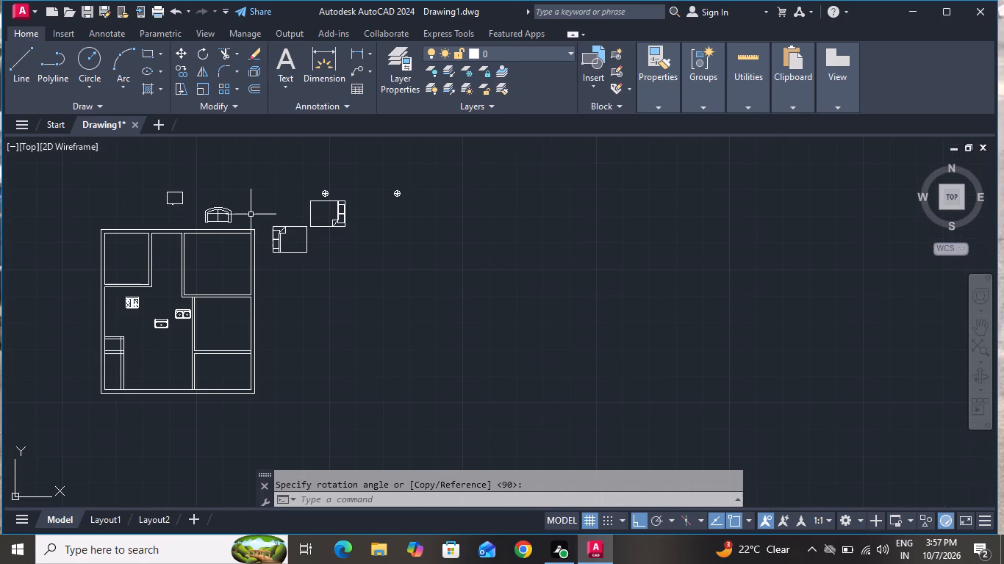
With Ortho off, move the rotated bed copy into the plan's upper-right room, its headboard against the outer wall's inner face.
scroll(248, 214, up, 3)
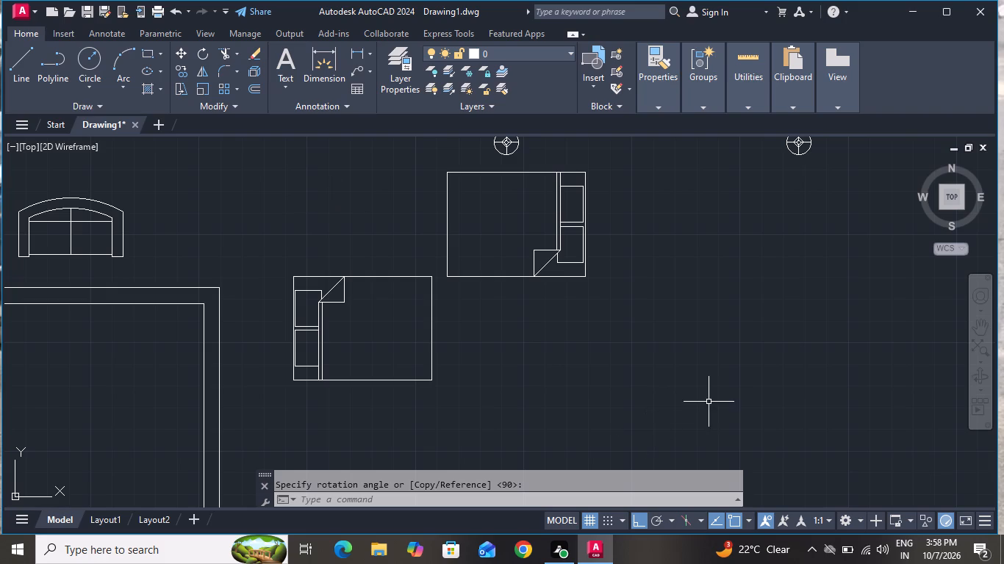
click(565, 183)
click(537, 206)
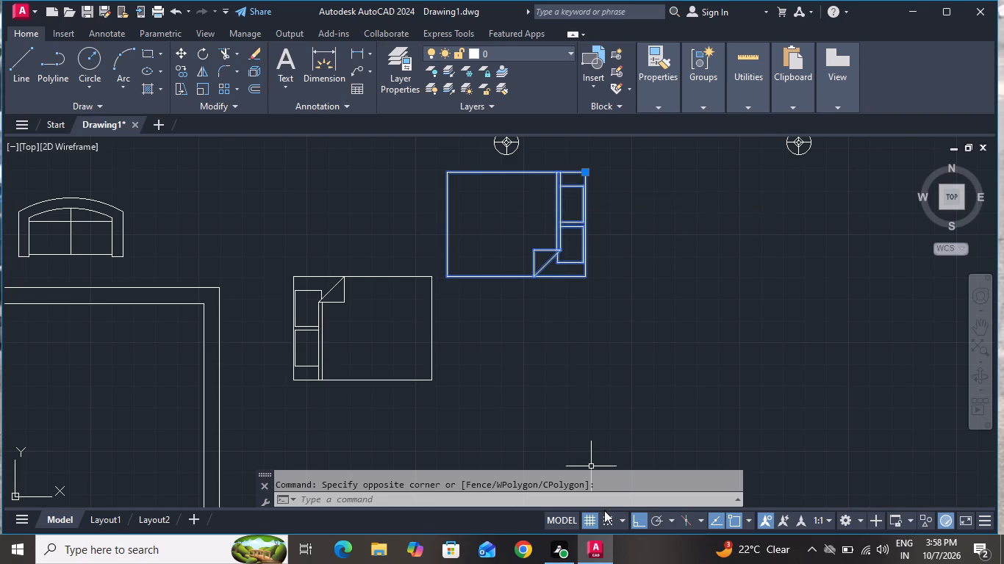
click(646, 523)
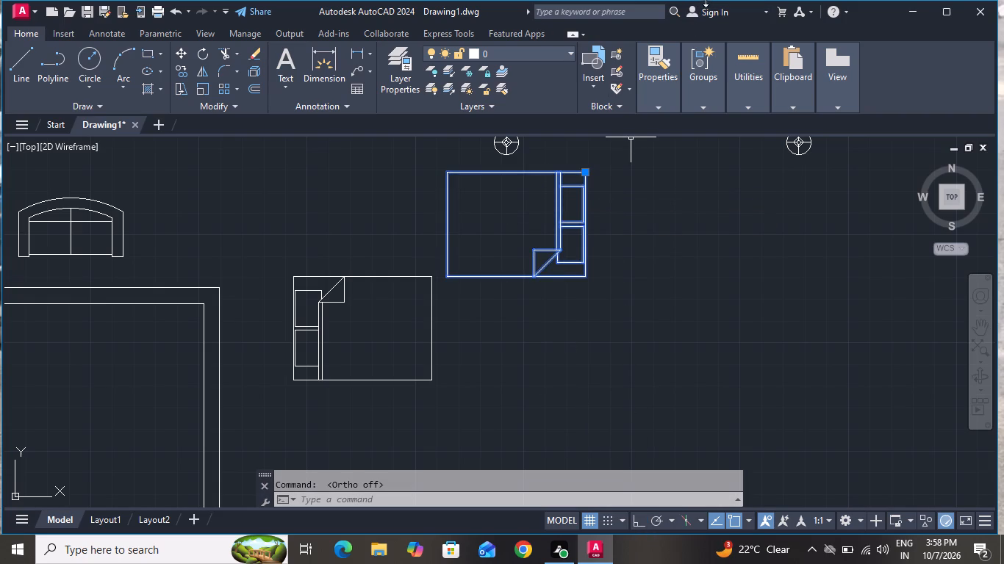
click(184, 46)
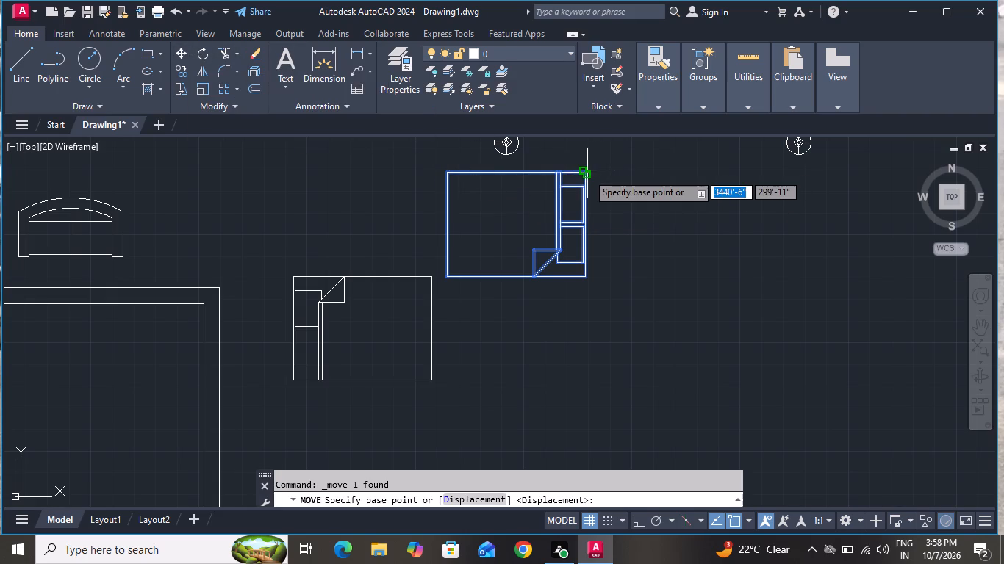
click(587, 173)
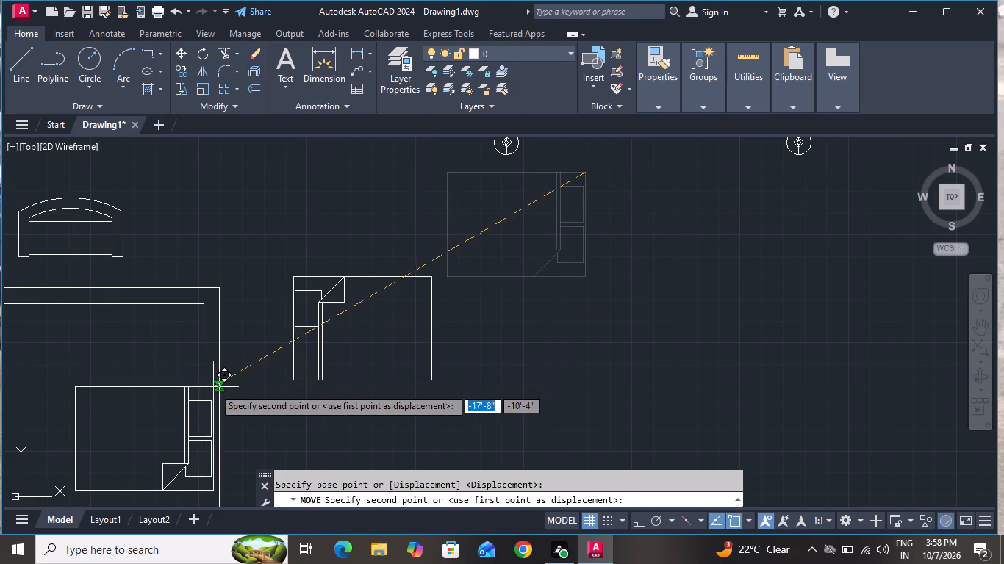
scroll(213, 386, down, 3)
scroll(229, 316, up, 1)
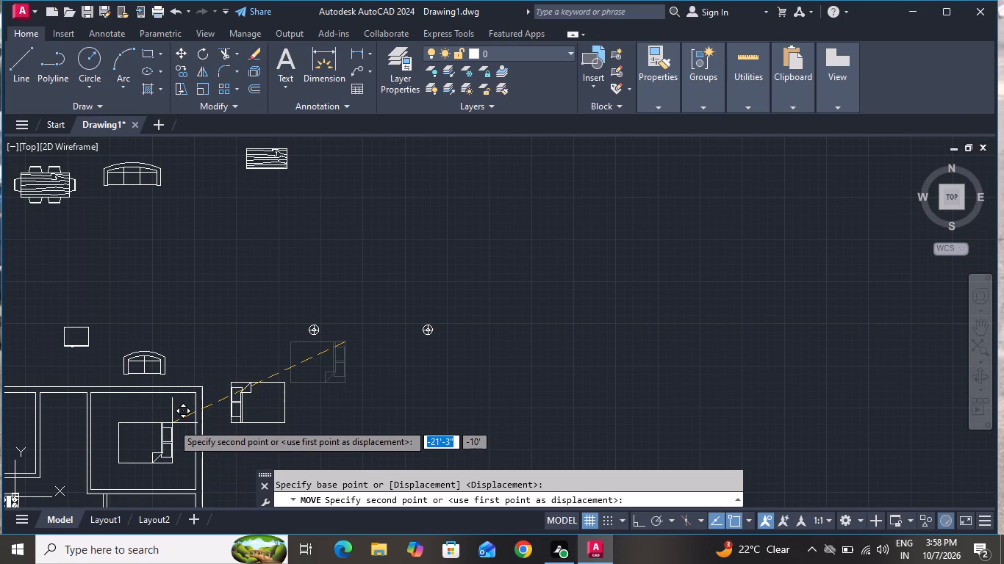
scroll(172, 423, up, 3)
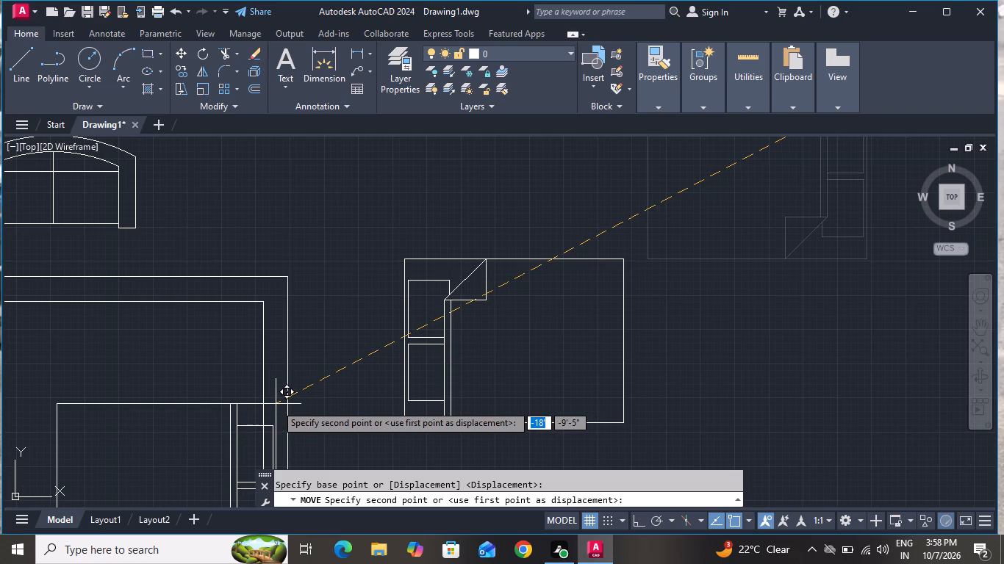
scroll(278, 403, up, 3)
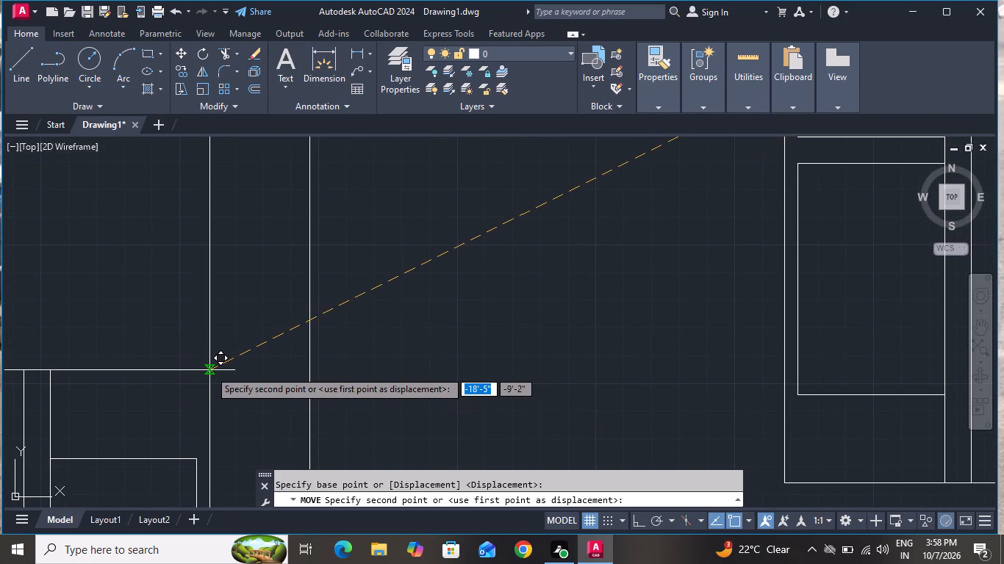
click(209, 370)
Copy the left of the two round lamp symbols outside the plan into the upper-right room, just above the bed's pillow end.
scroll(253, 352, down, 5)
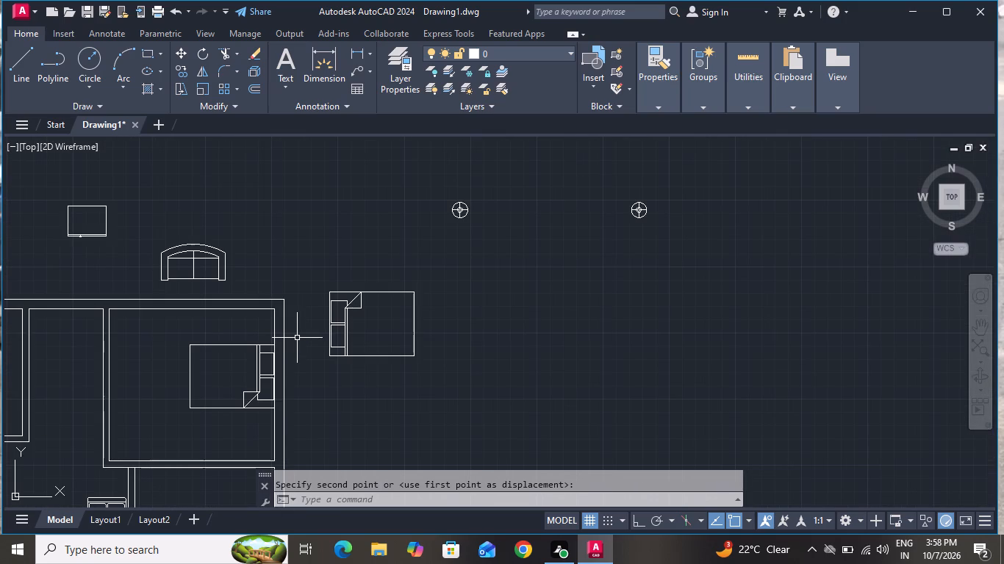
scroll(228, 247, down, 2)
scroll(228, 247, up, 1)
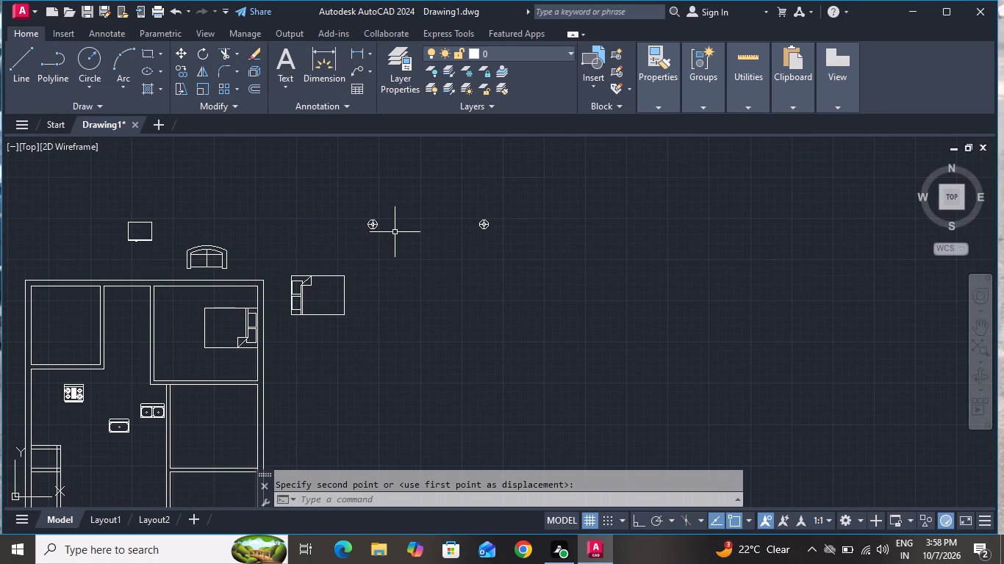
scroll(357, 212, down, 1)
scroll(357, 212, up, 4)
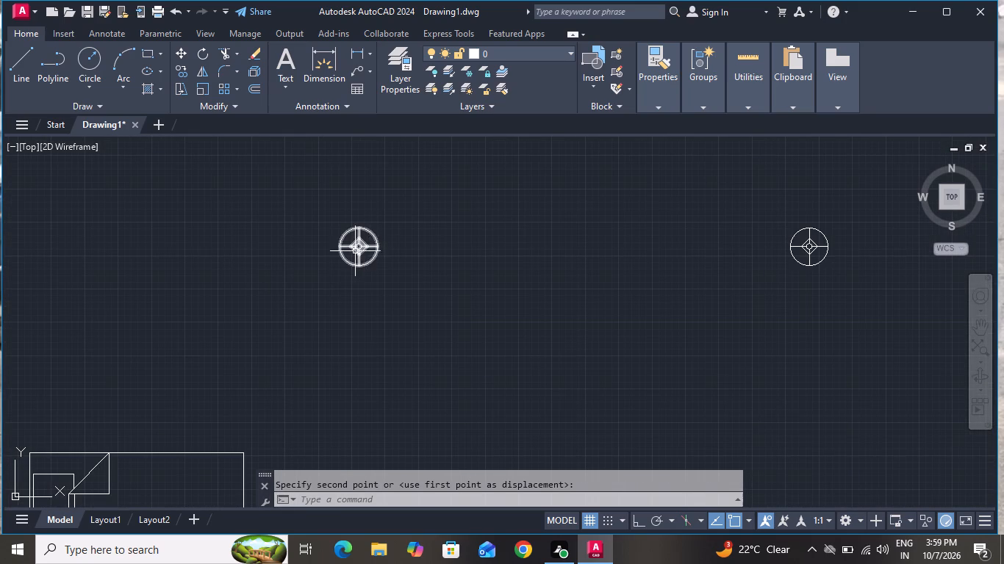
click(354, 250)
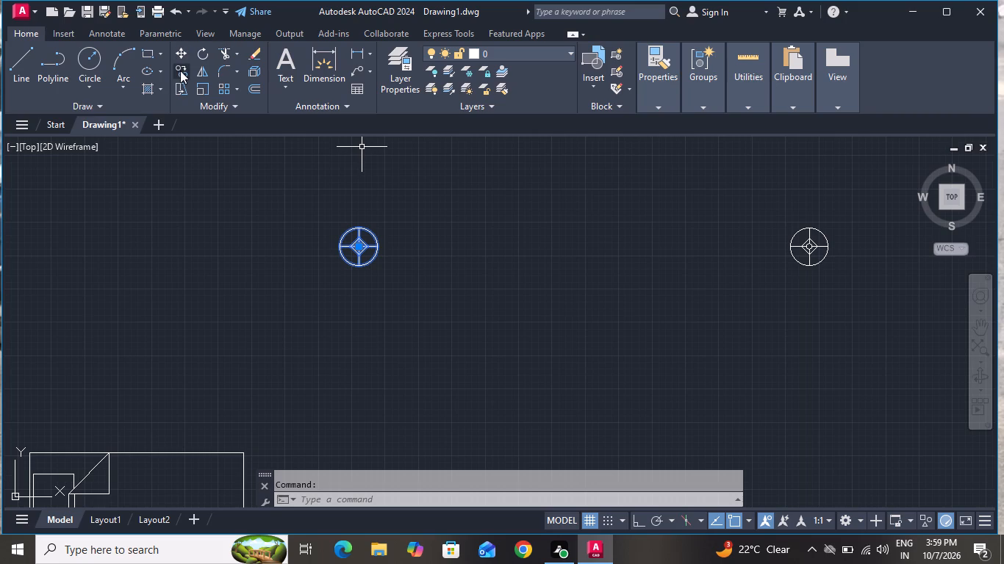
click(182, 70)
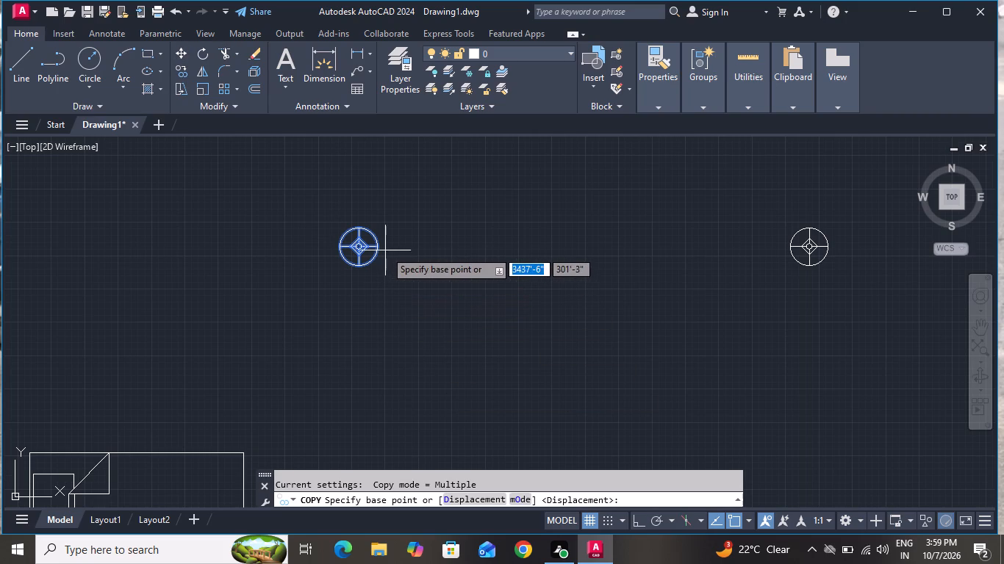
click(376, 245)
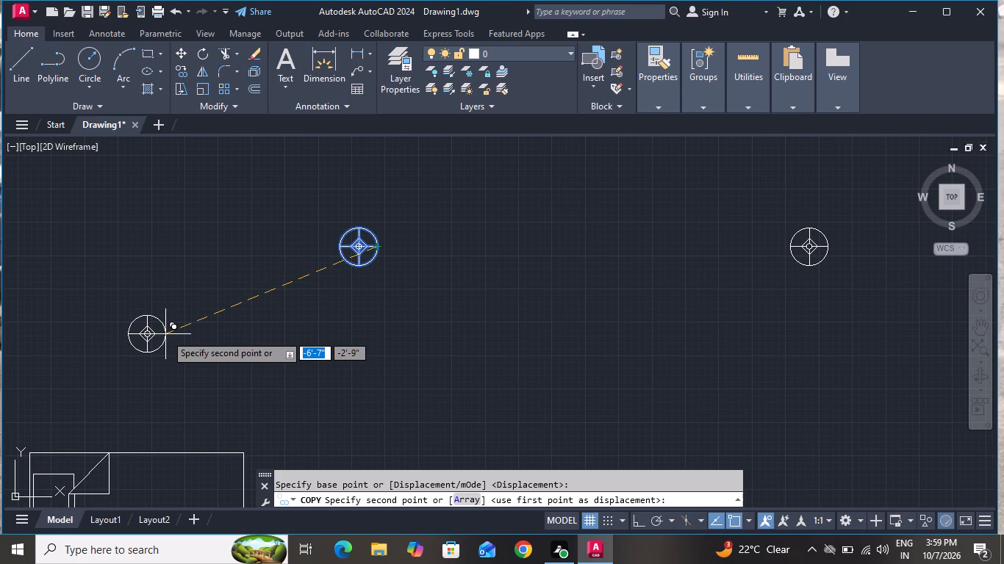
scroll(161, 347, down, 3)
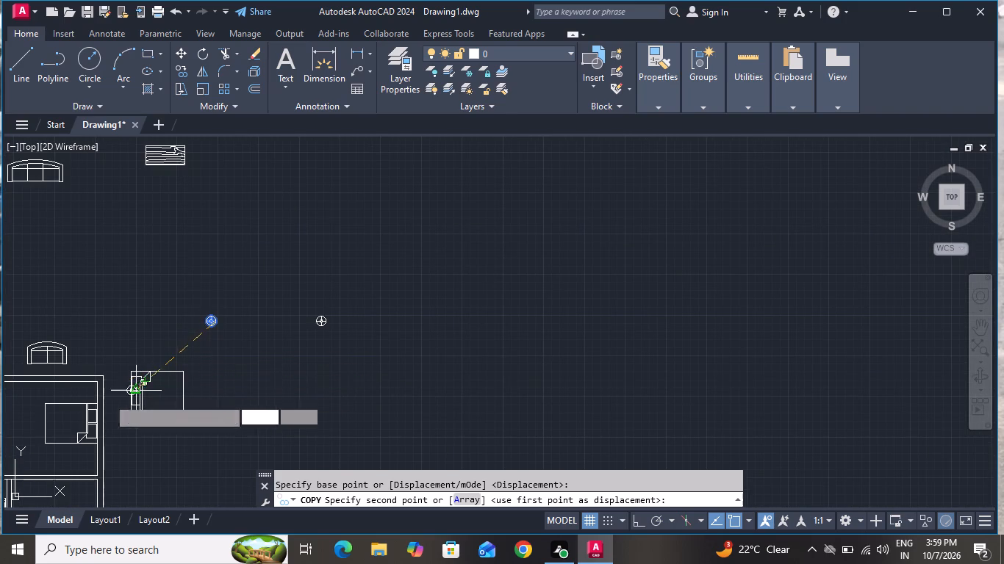
scroll(92, 404, up, 2)
scroll(84, 398, down, 1)
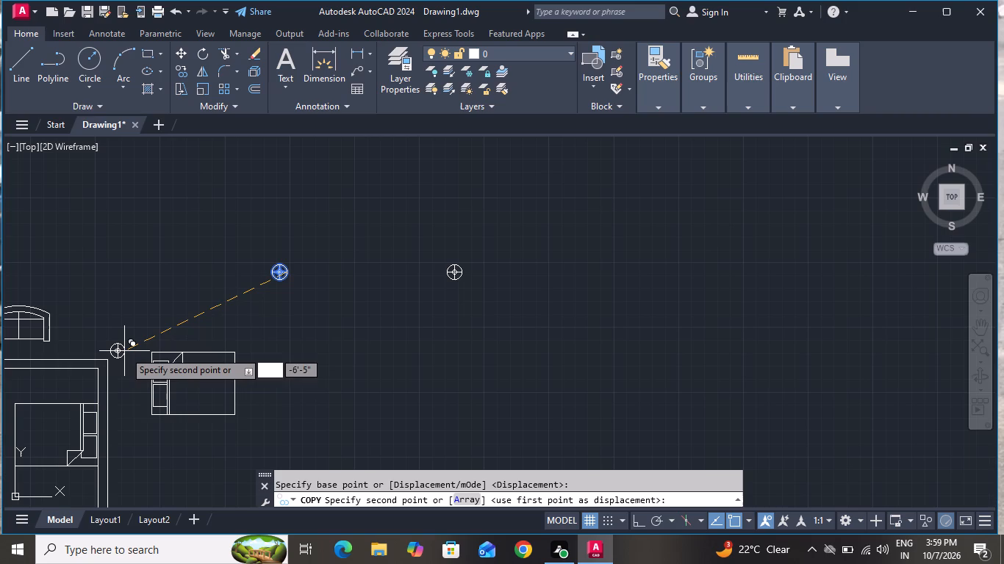
scroll(131, 346, up, 1)
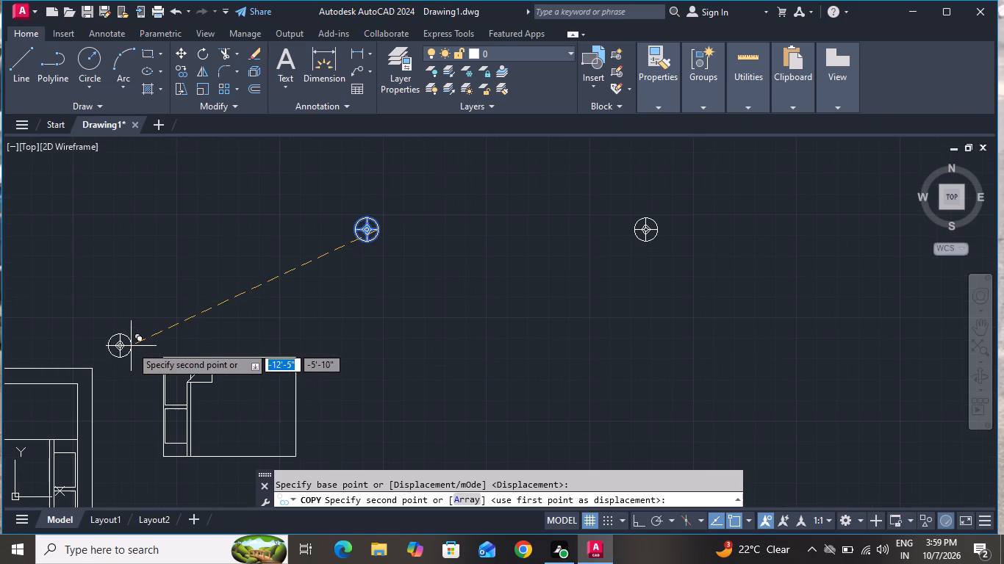
scroll(129, 380, down, 1)
scroll(129, 380, up, 1)
scroll(126, 379, down, 1)
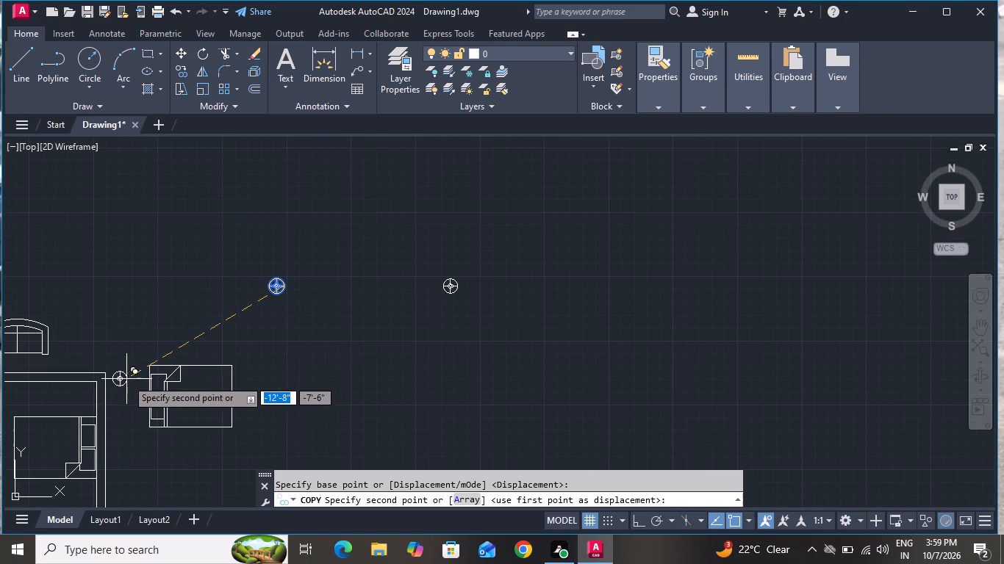
scroll(98, 411, up, 3)
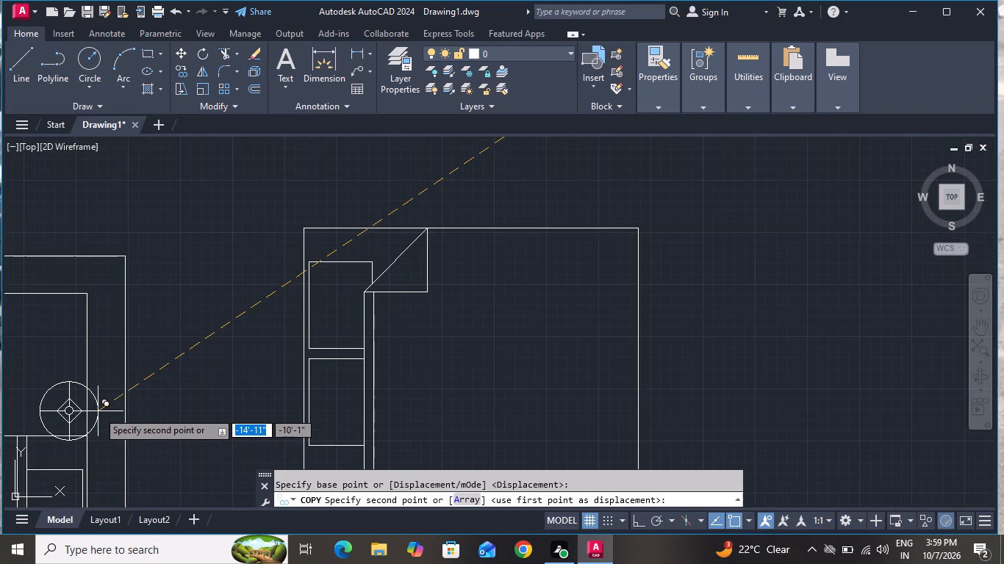
scroll(98, 411, down, 1)
scroll(96, 411, up, 1)
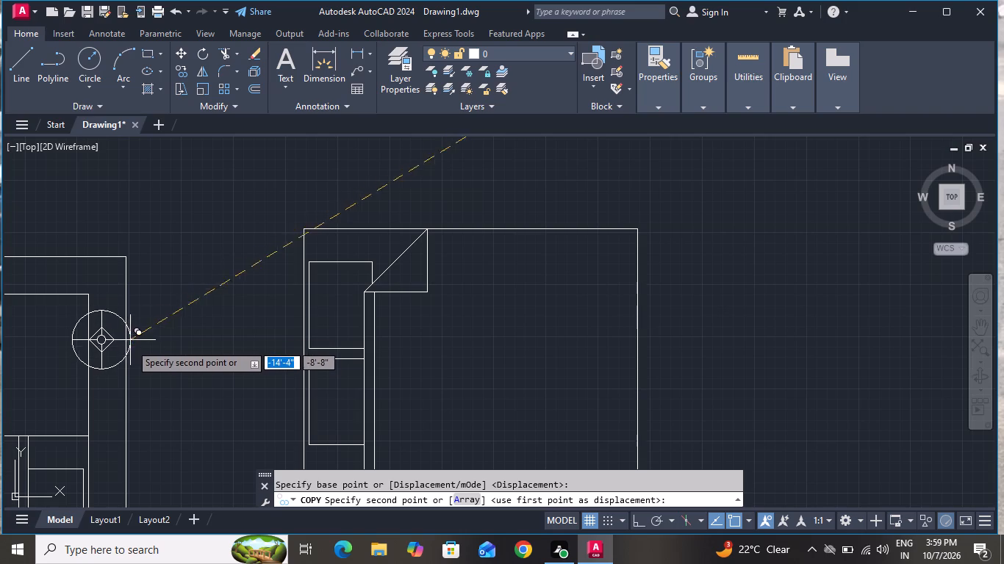
scroll(129, 369, down, 1)
scroll(129, 369, up, 1)
scroll(131, 371, down, 2)
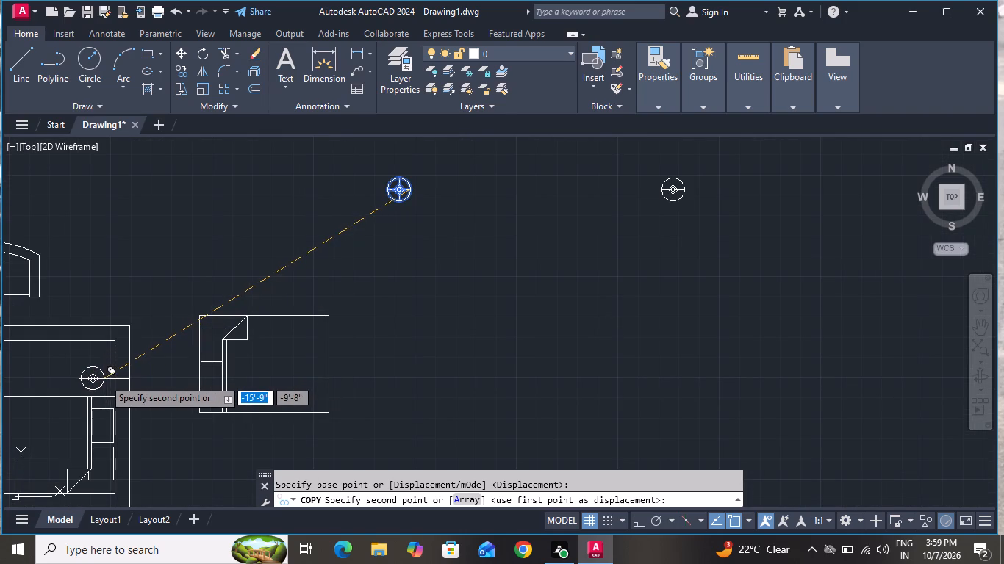
scroll(104, 379, up, 3)
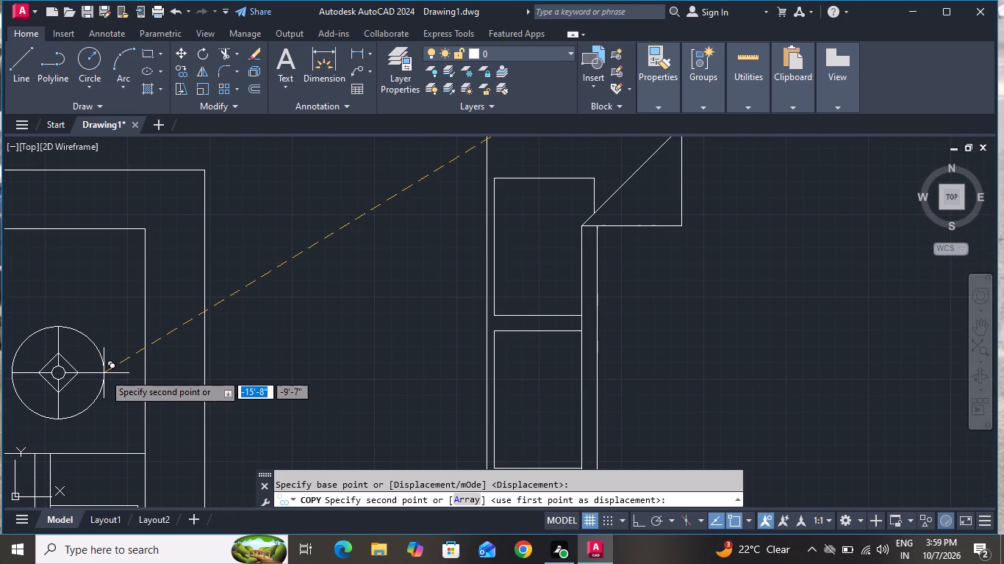
click(104, 373)
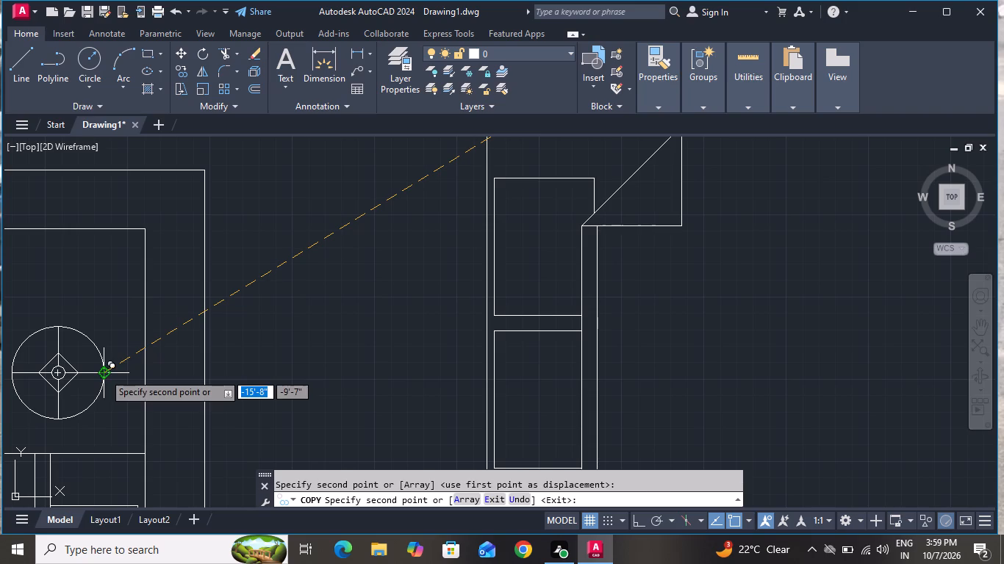
Place another copy of the lamp symbol in the upper-right room, just below the bed's pillow end near the outer wall.
scroll(114, 369, up, 1)
scroll(114, 369, down, 6)
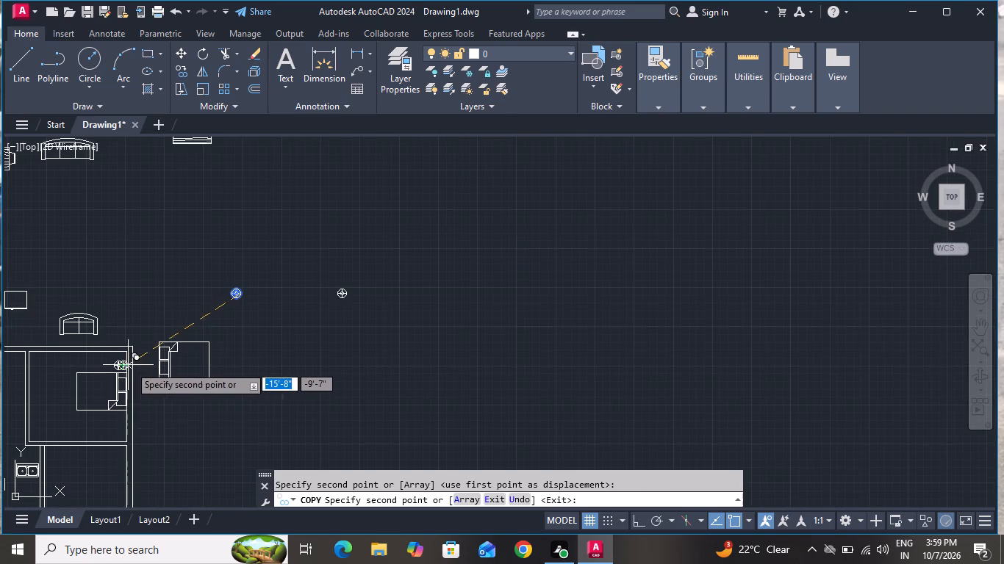
scroll(107, 422, down, 1)
scroll(107, 422, up, 5)
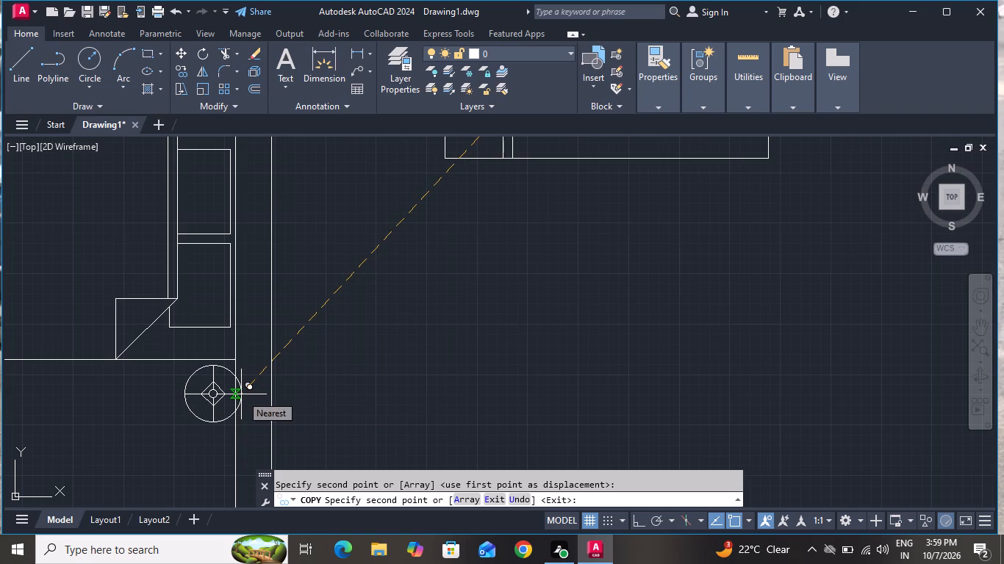
scroll(243, 393, down, 2)
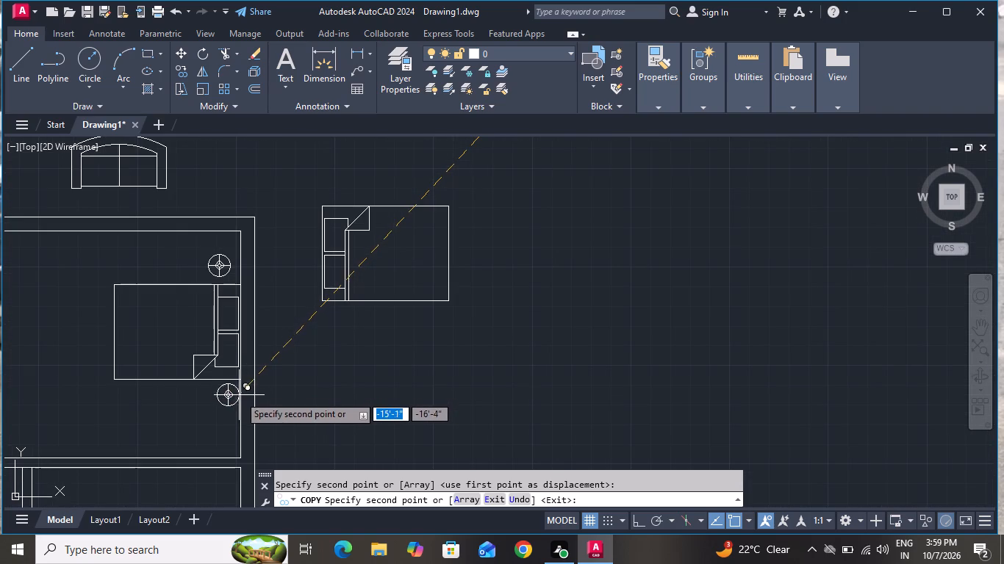
scroll(235, 399, up, 3)
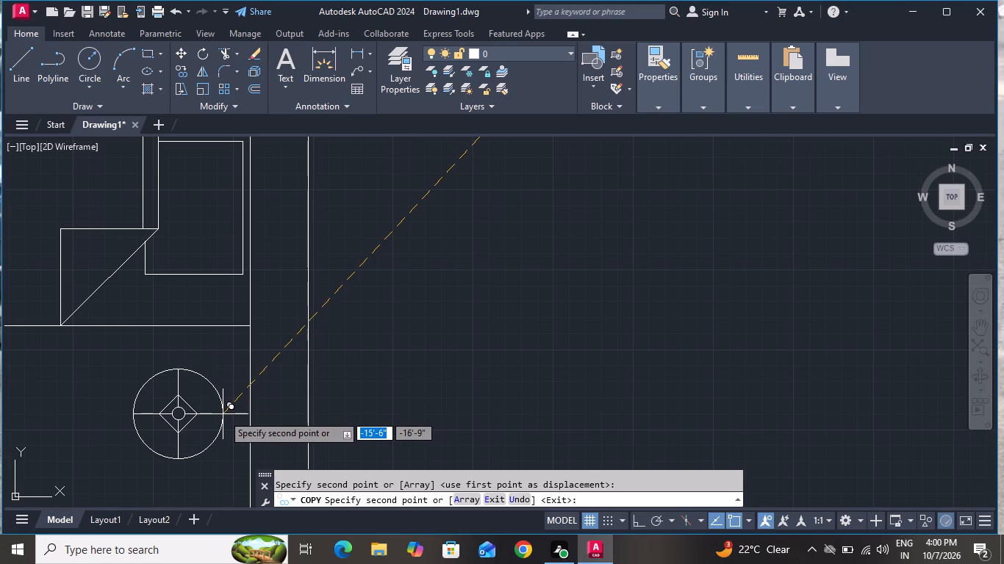
click(223, 414)
Place a lamp symbol copy just below the pillow end of the double bed outside the plan.
scroll(222, 405, up, 1)
scroll(222, 405, down, 1)
scroll(222, 405, up, 1)
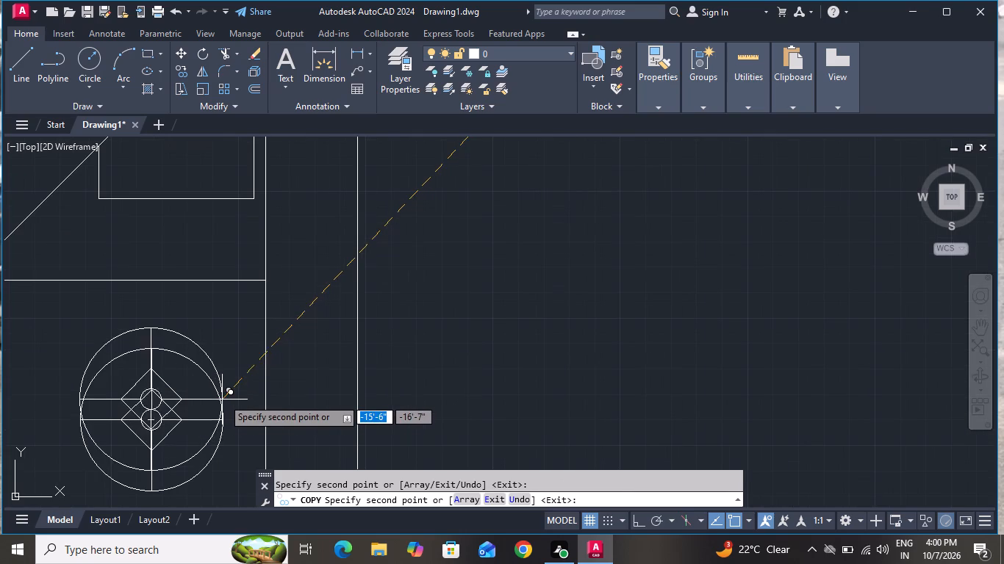
scroll(227, 391, down, 1)
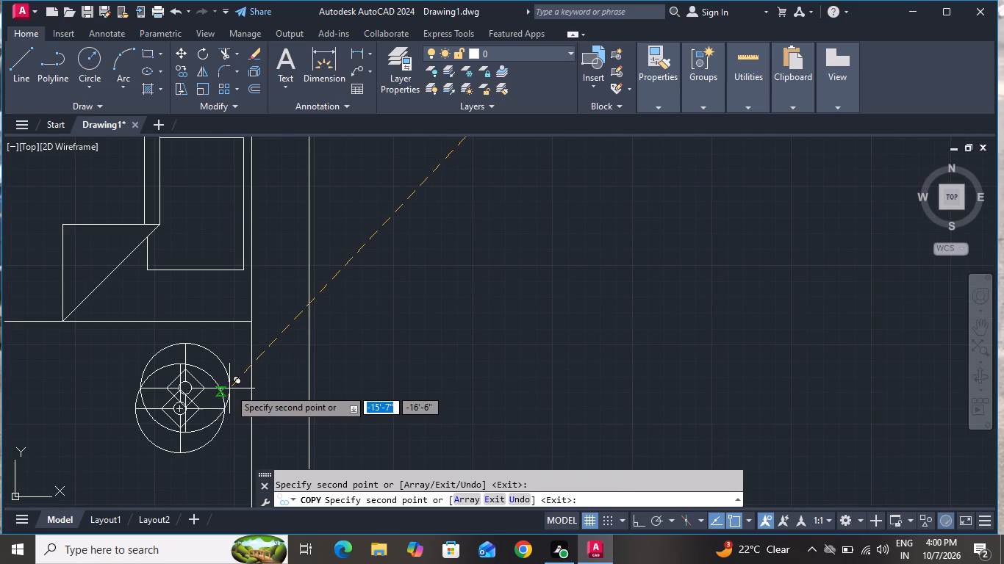
scroll(243, 374, down, 2)
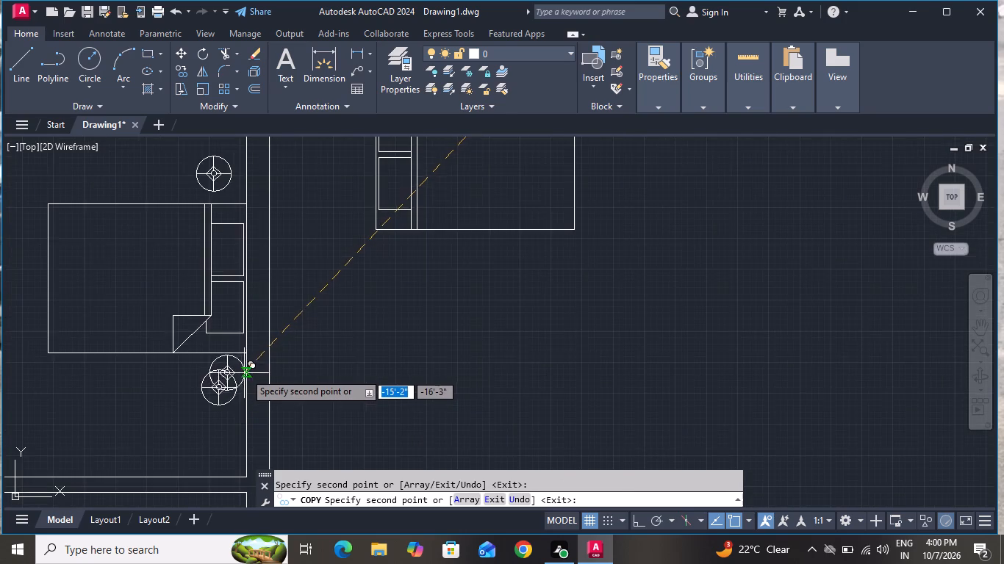
scroll(245, 372, down, 2)
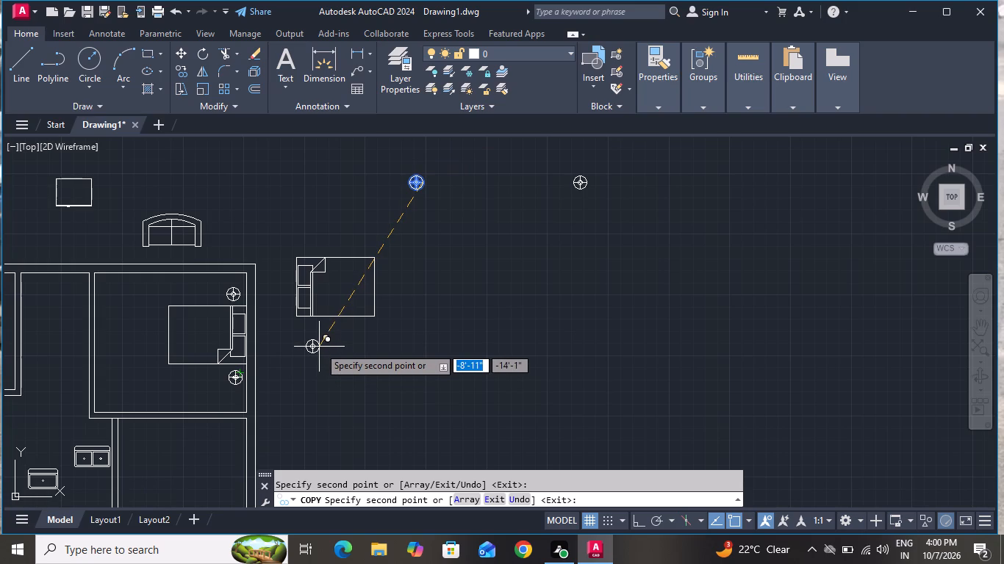
scroll(319, 347, up, 2)
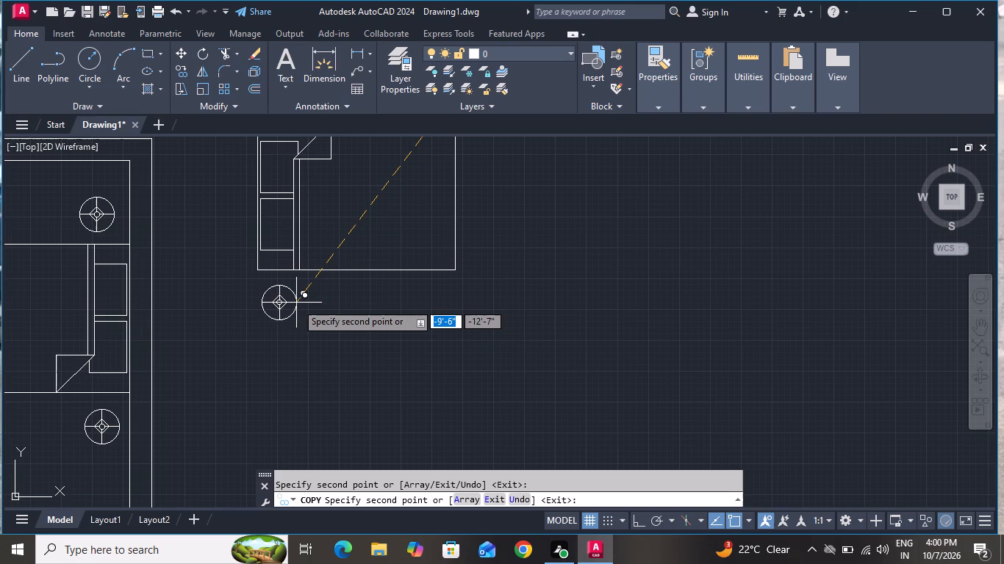
click(296, 303)
Place one more lamp symbol copy above the outside bed near its folded sheet corner, and end the Copy command.
scroll(381, 288, down, 1)
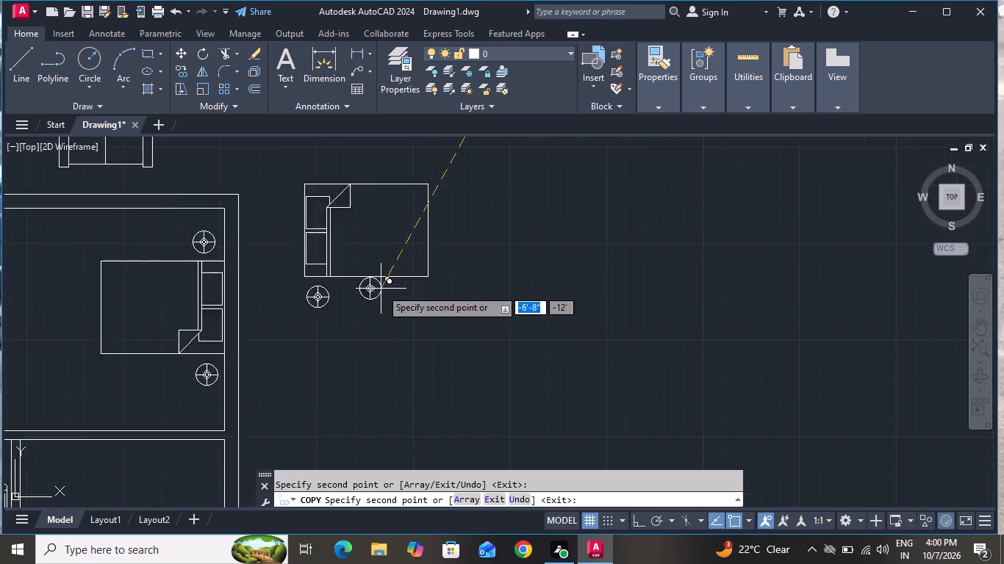
scroll(381, 291, down, 1)
scroll(359, 208, up, 3)
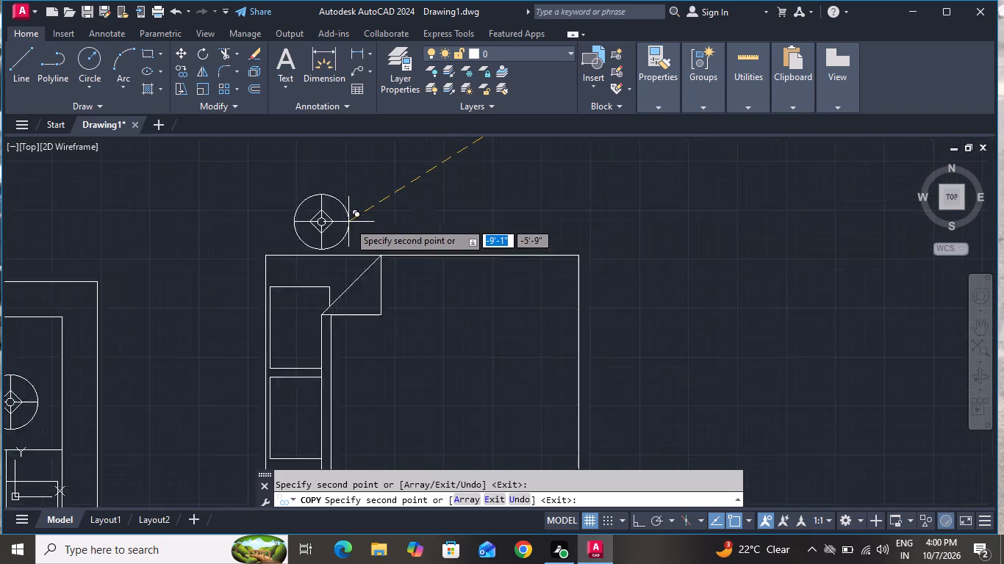
scroll(348, 222, up, 2)
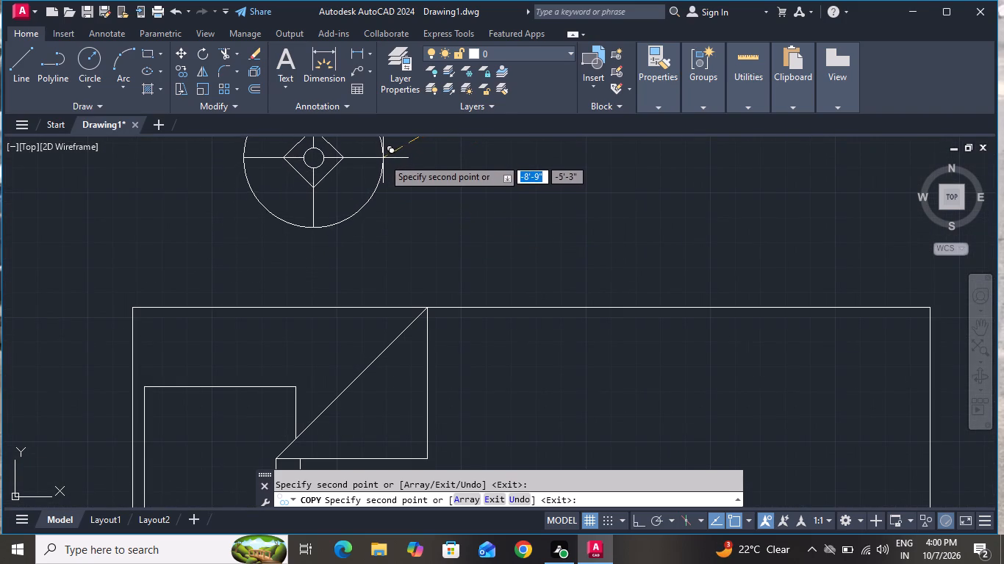
click(381, 150)
scroll(387, 204, down, 2)
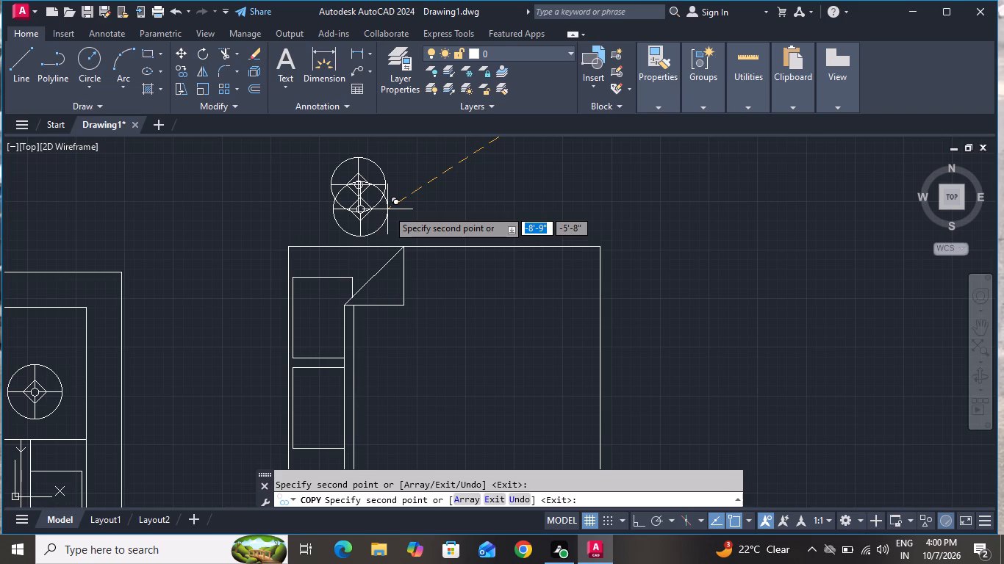
scroll(387, 212, down, 2)
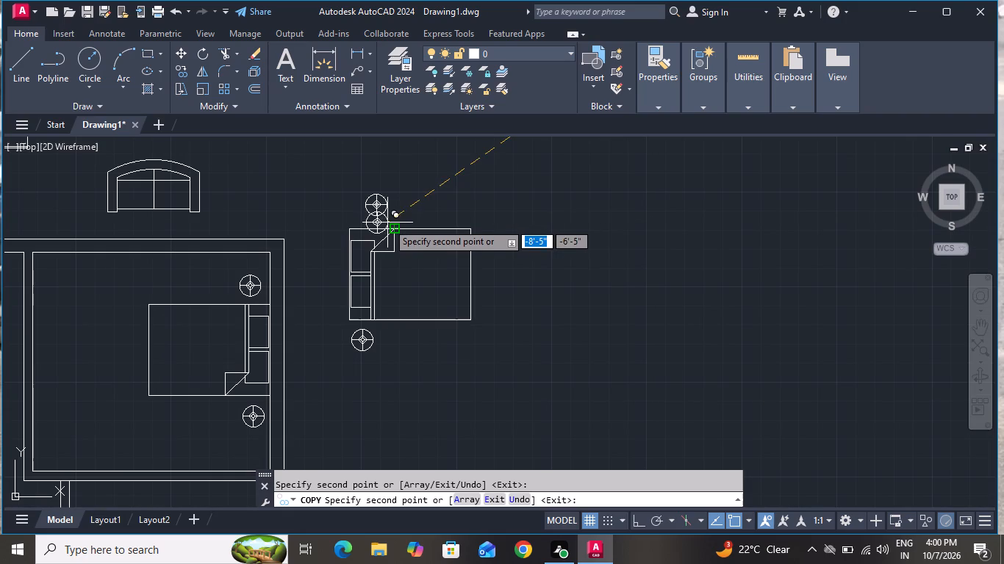
right_click(343, 198)
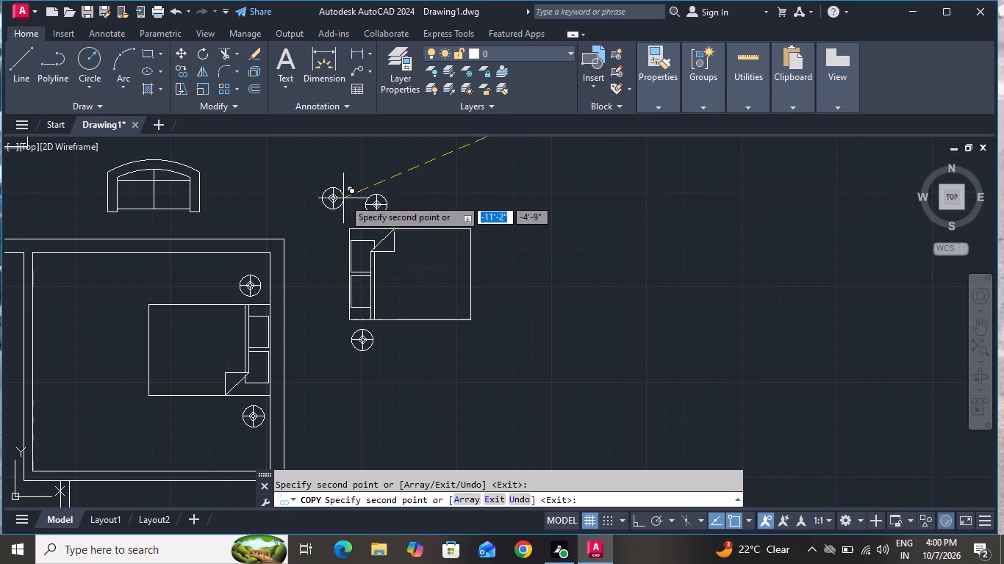
click(364, 219)
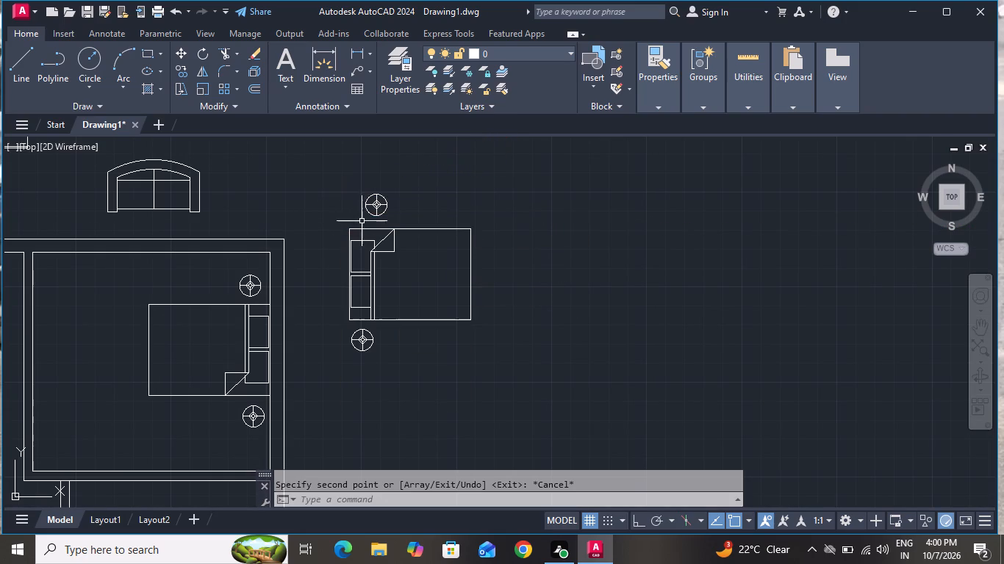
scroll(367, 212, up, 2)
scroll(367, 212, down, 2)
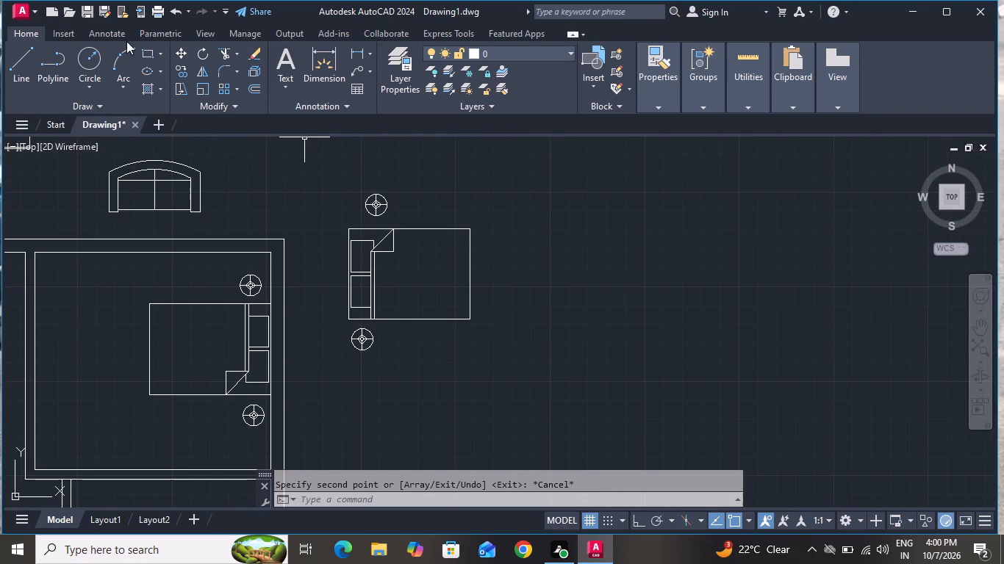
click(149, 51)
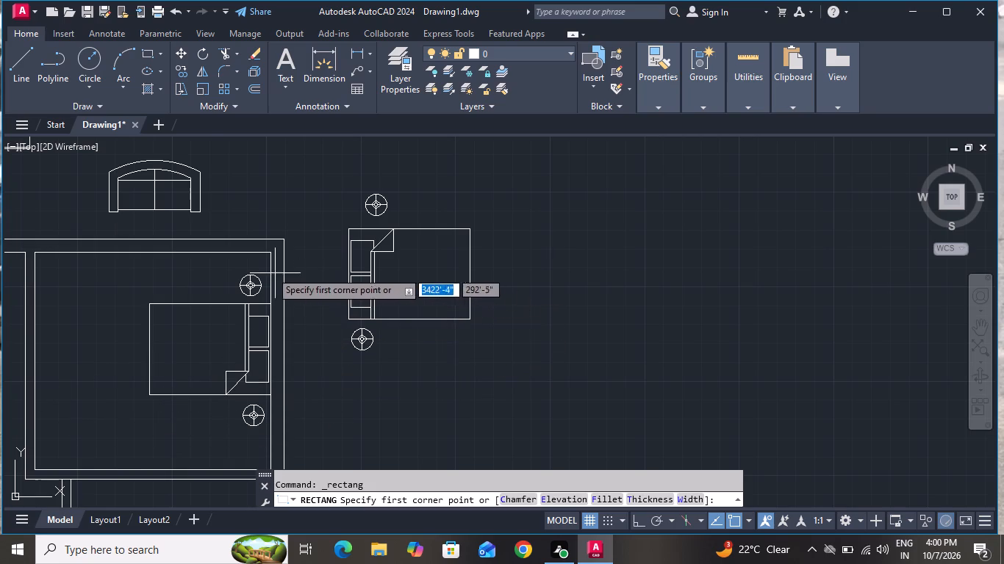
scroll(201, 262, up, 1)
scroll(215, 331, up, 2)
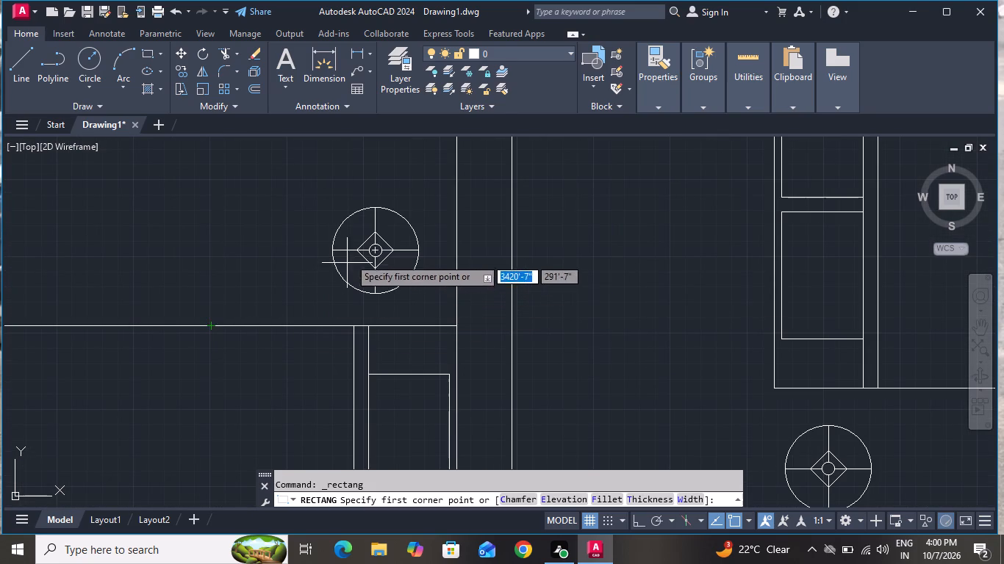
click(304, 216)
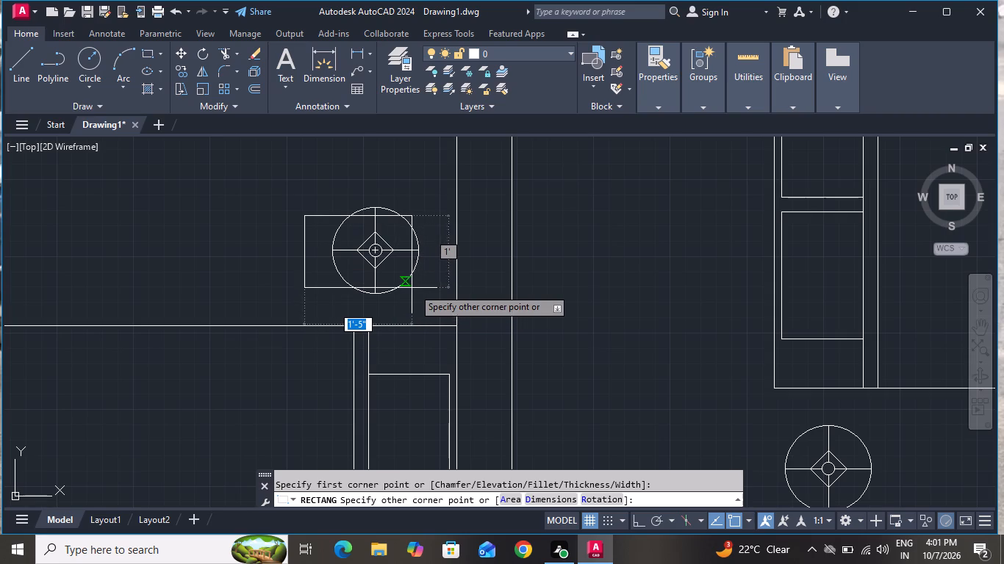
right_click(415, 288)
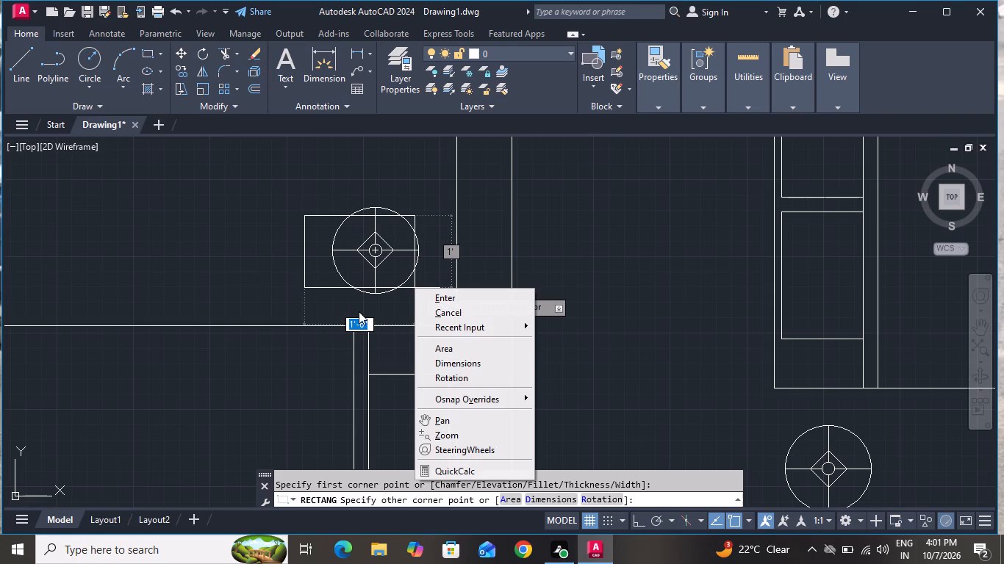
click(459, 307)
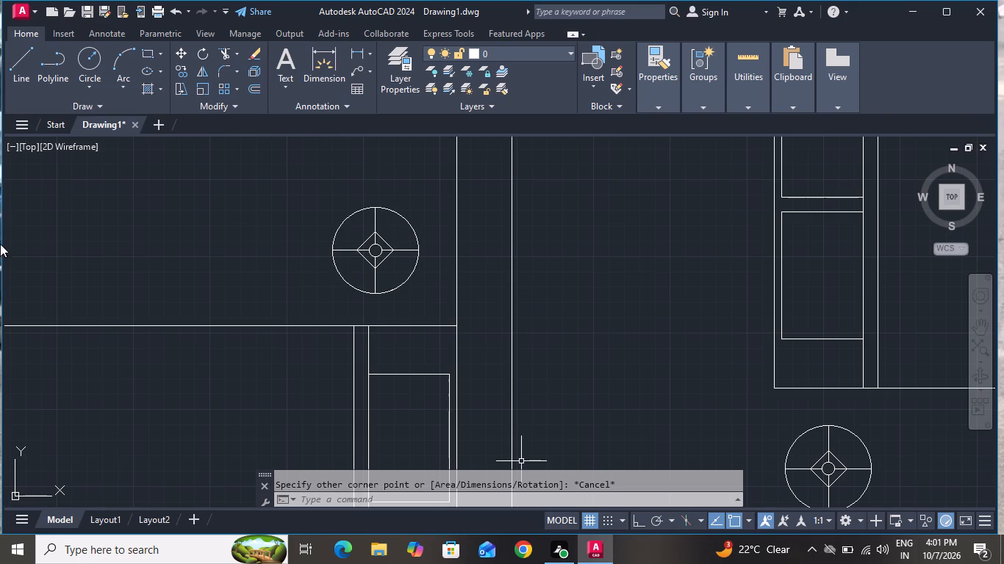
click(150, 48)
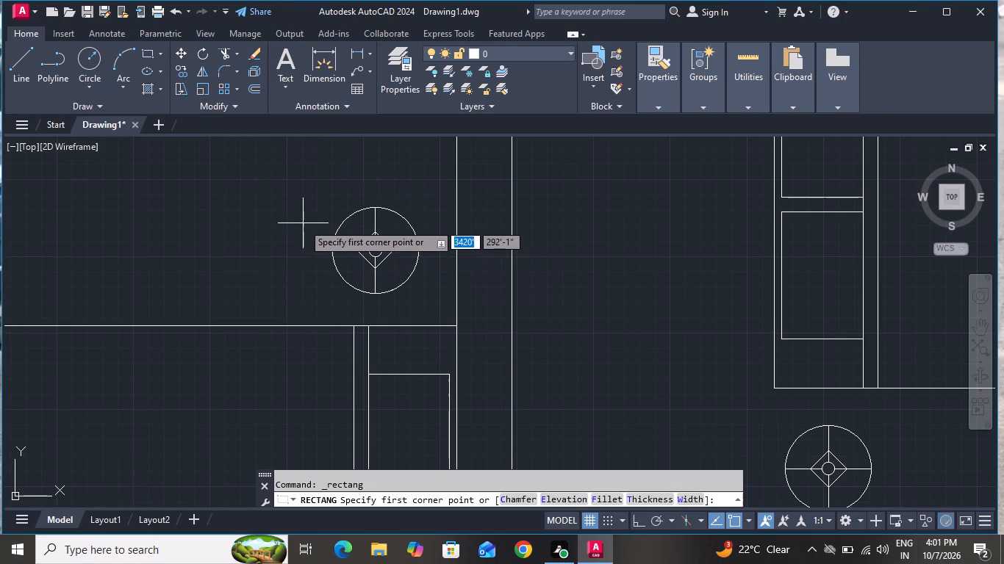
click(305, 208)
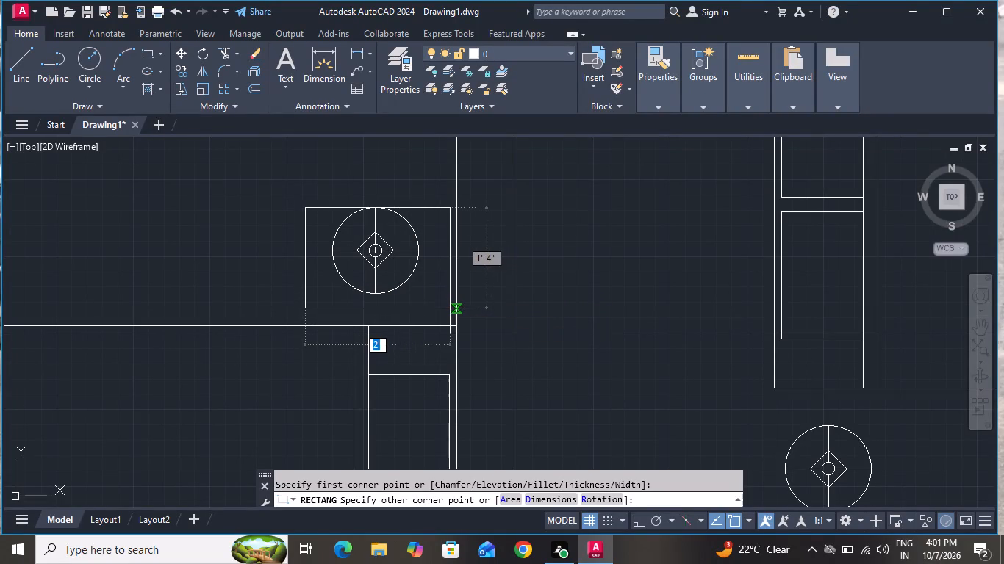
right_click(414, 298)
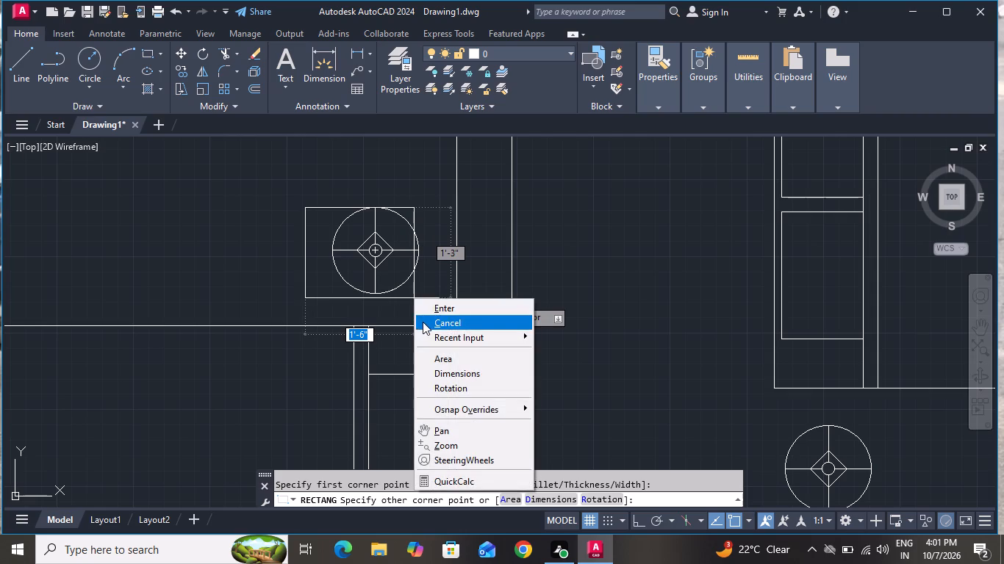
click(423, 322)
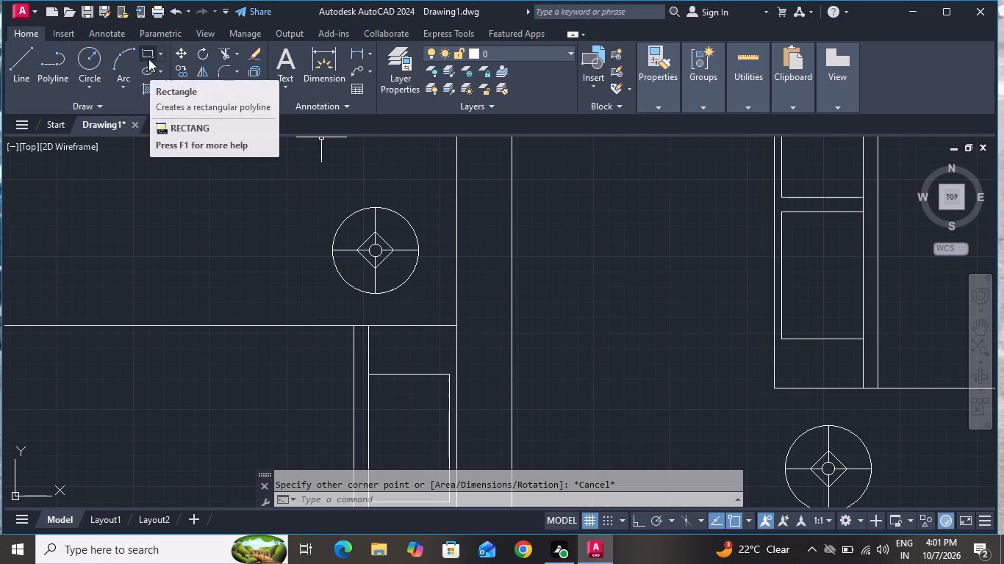
Draw a rectangular bedside table about 1'-8" by 1'-7" around the lamp above the bed in the upper-right room.
click(148, 59)
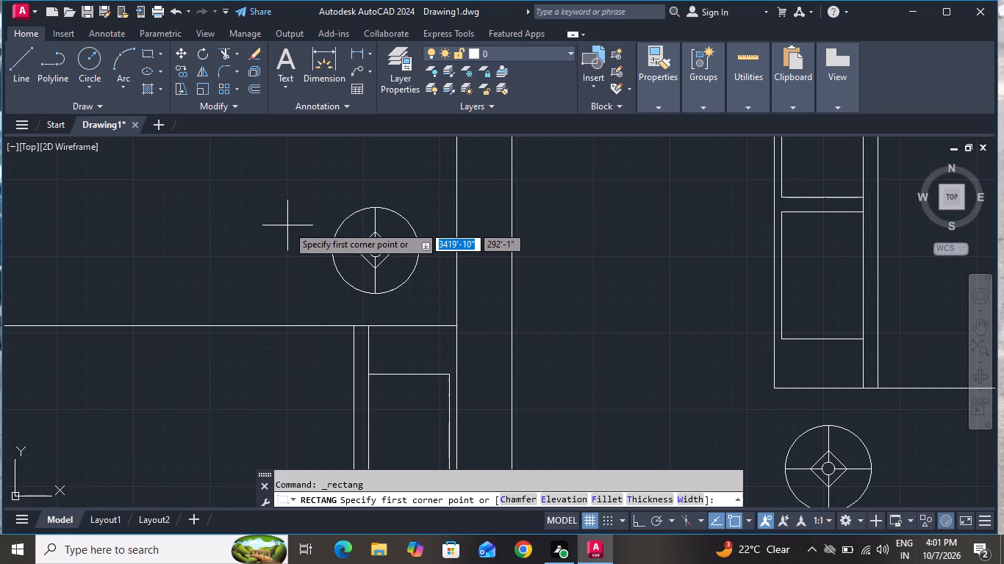
click(314, 188)
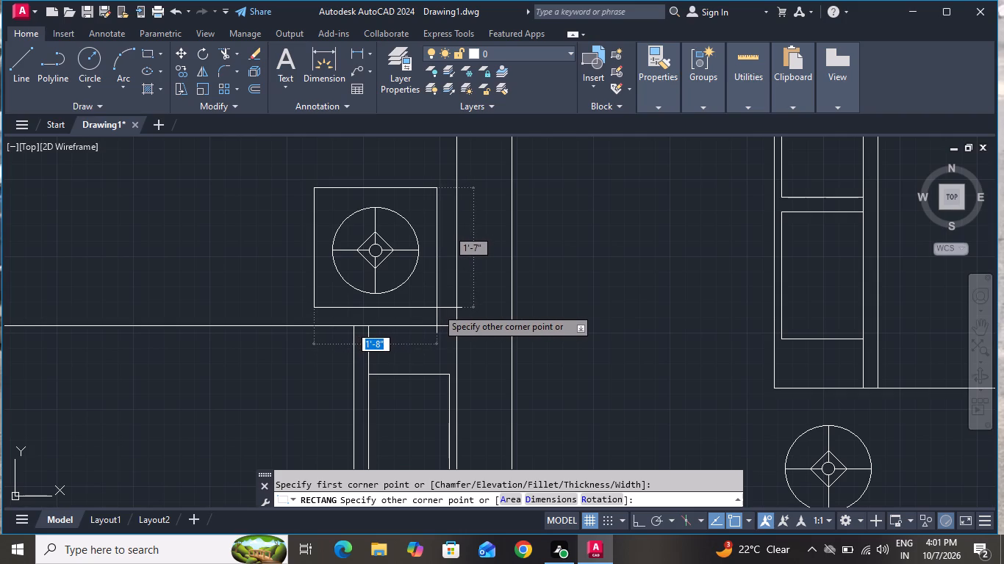
click(437, 308)
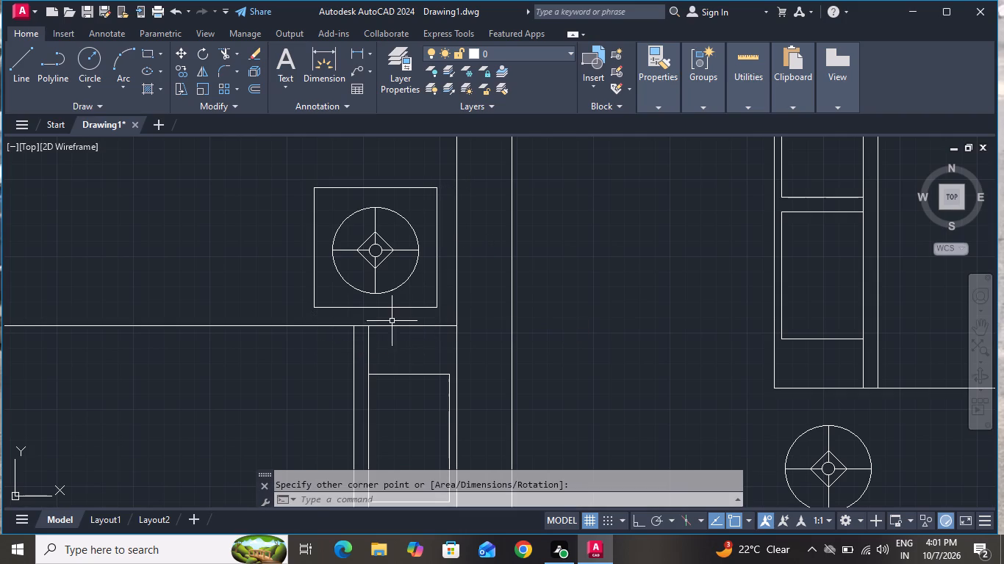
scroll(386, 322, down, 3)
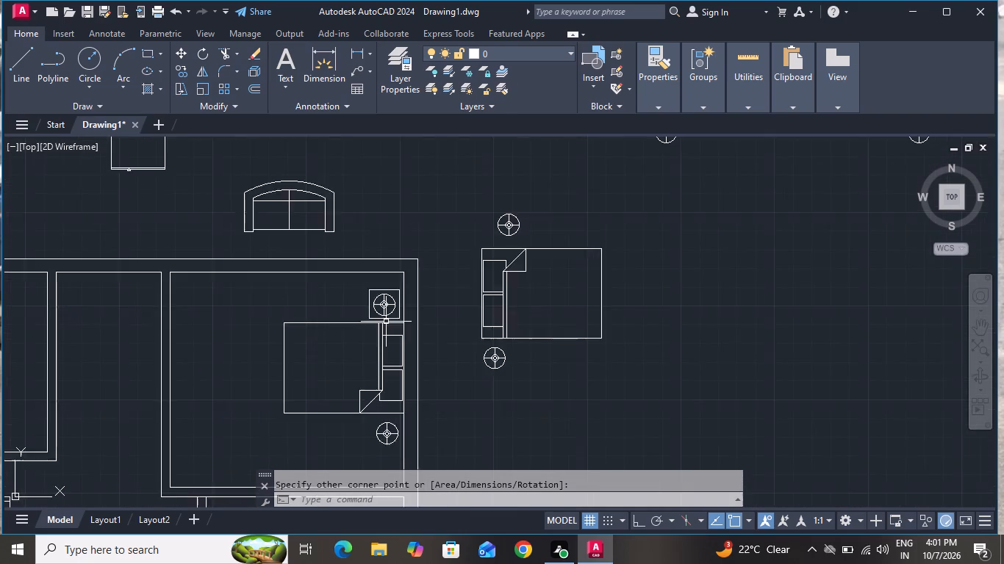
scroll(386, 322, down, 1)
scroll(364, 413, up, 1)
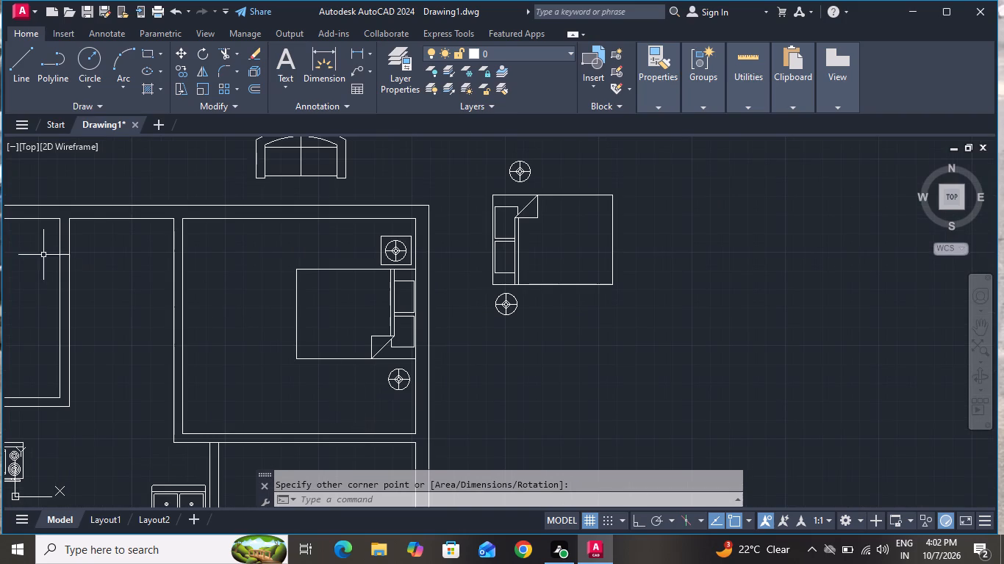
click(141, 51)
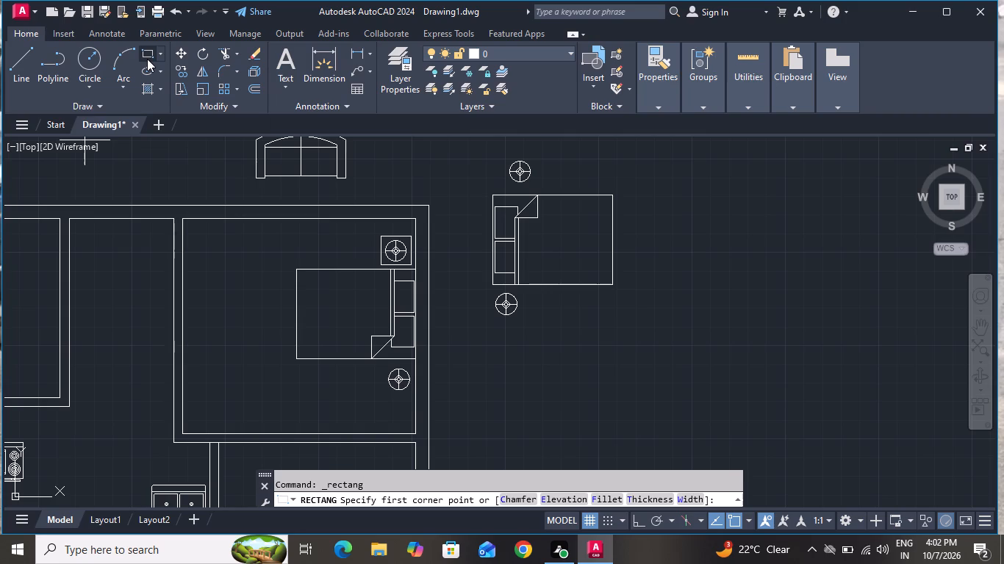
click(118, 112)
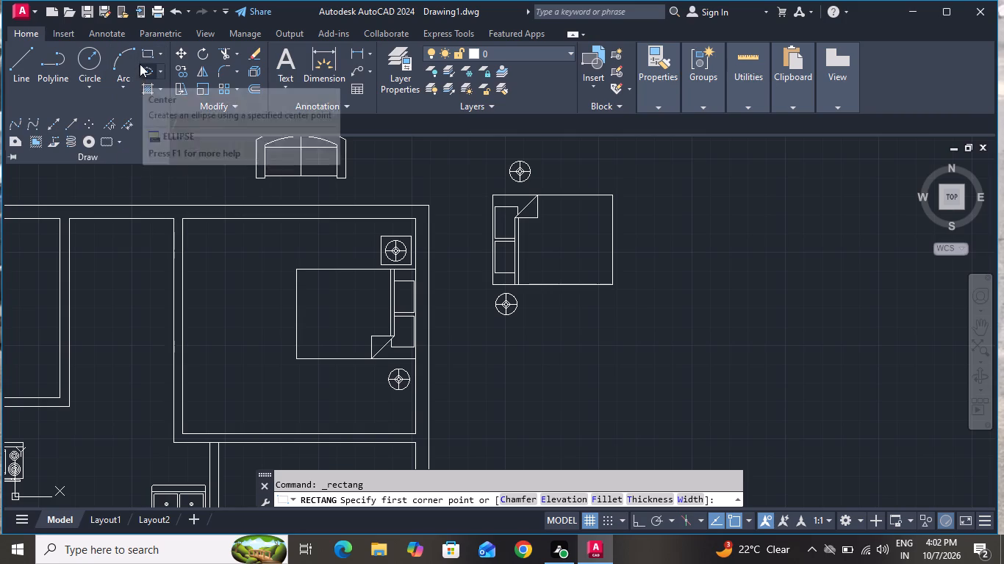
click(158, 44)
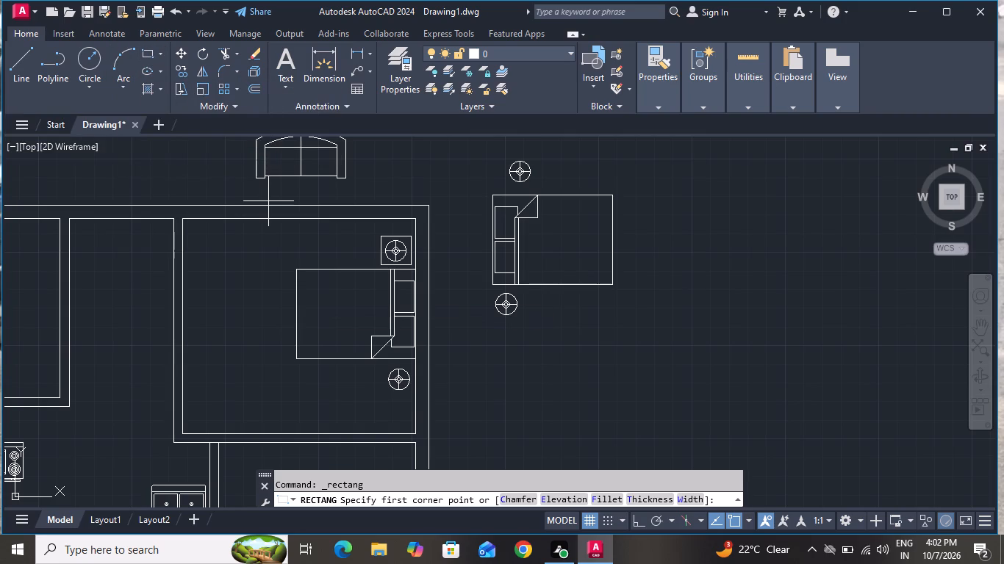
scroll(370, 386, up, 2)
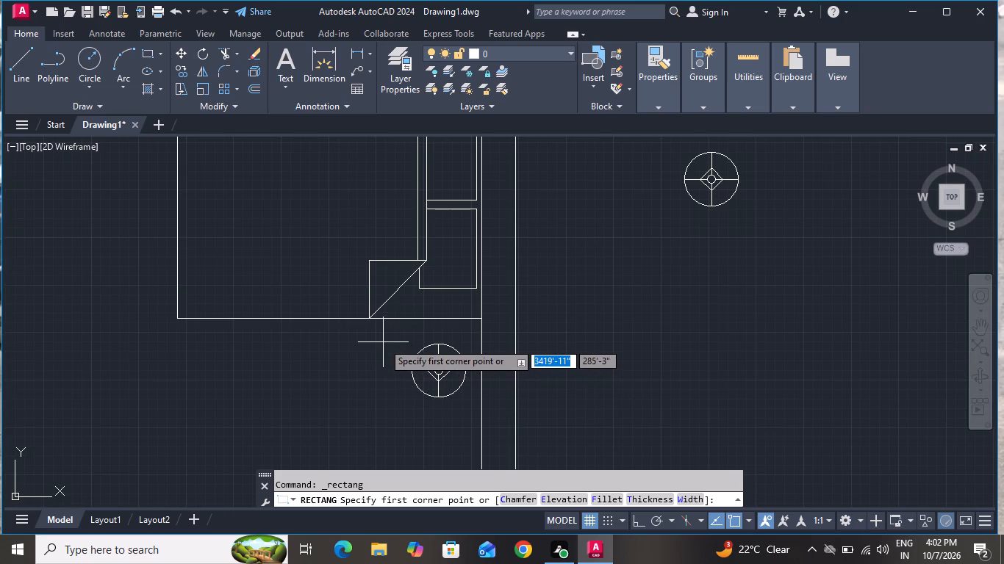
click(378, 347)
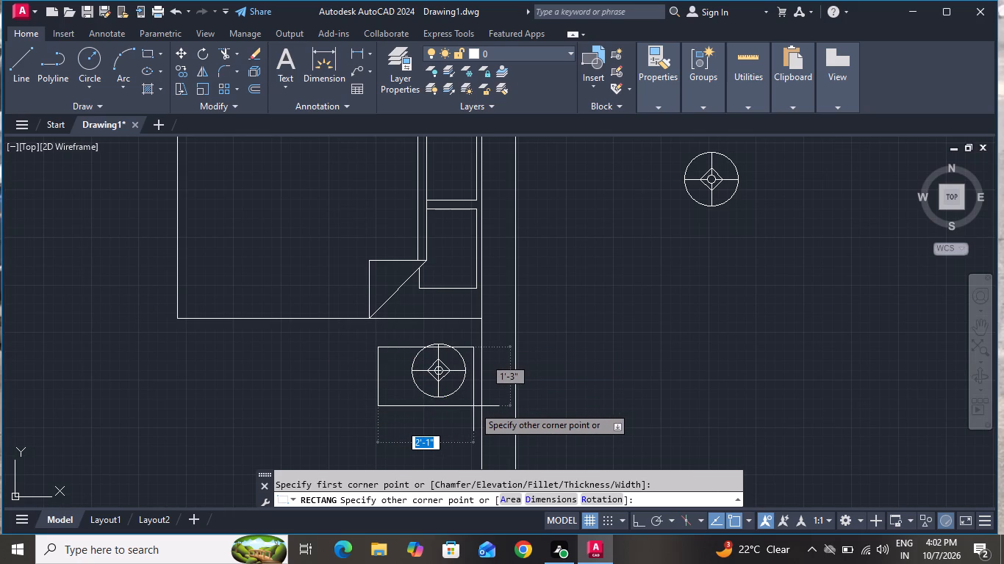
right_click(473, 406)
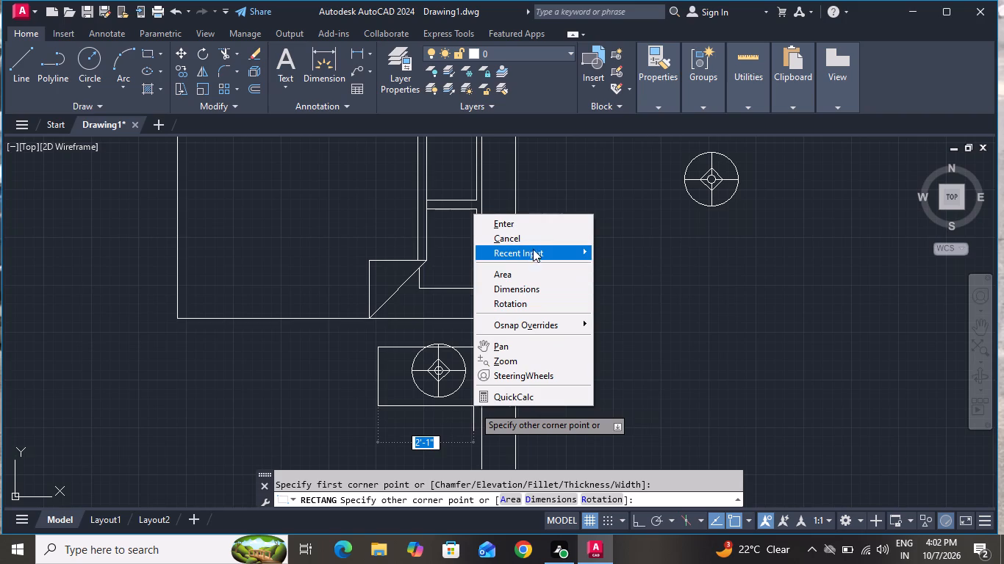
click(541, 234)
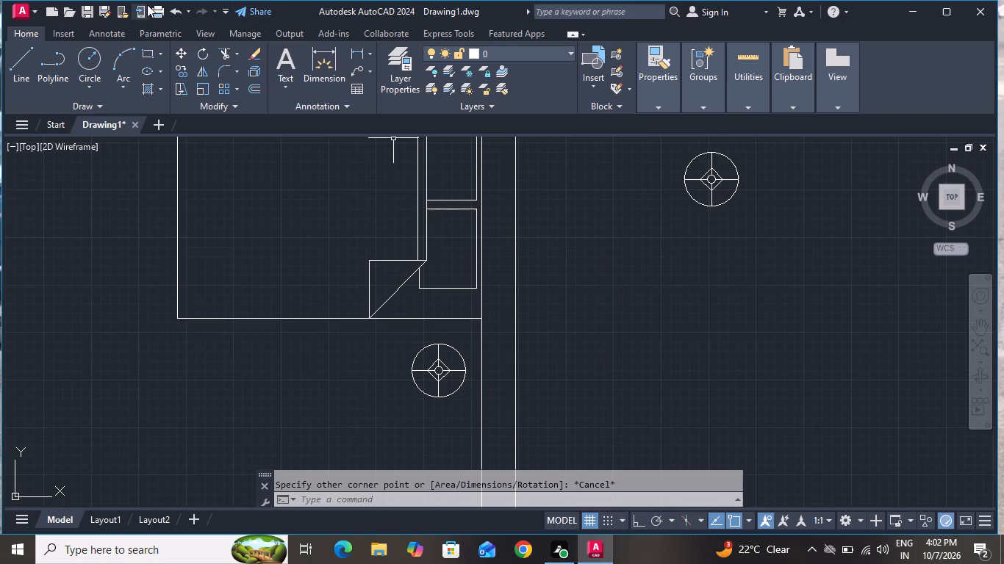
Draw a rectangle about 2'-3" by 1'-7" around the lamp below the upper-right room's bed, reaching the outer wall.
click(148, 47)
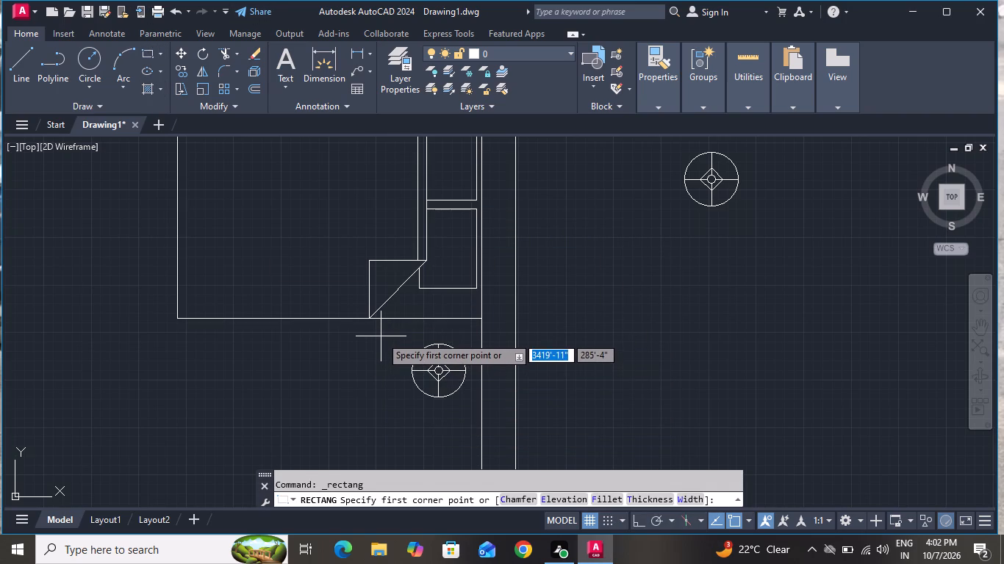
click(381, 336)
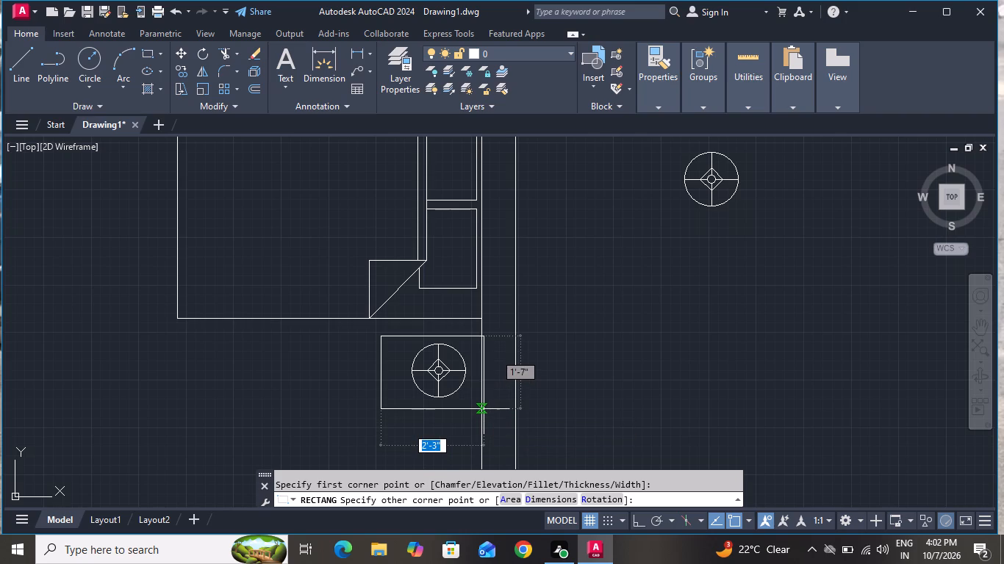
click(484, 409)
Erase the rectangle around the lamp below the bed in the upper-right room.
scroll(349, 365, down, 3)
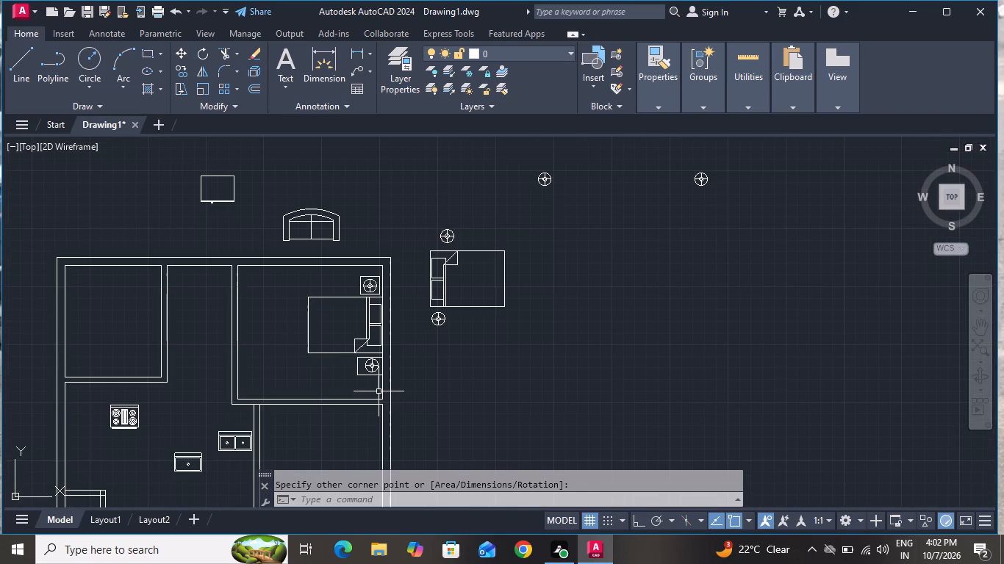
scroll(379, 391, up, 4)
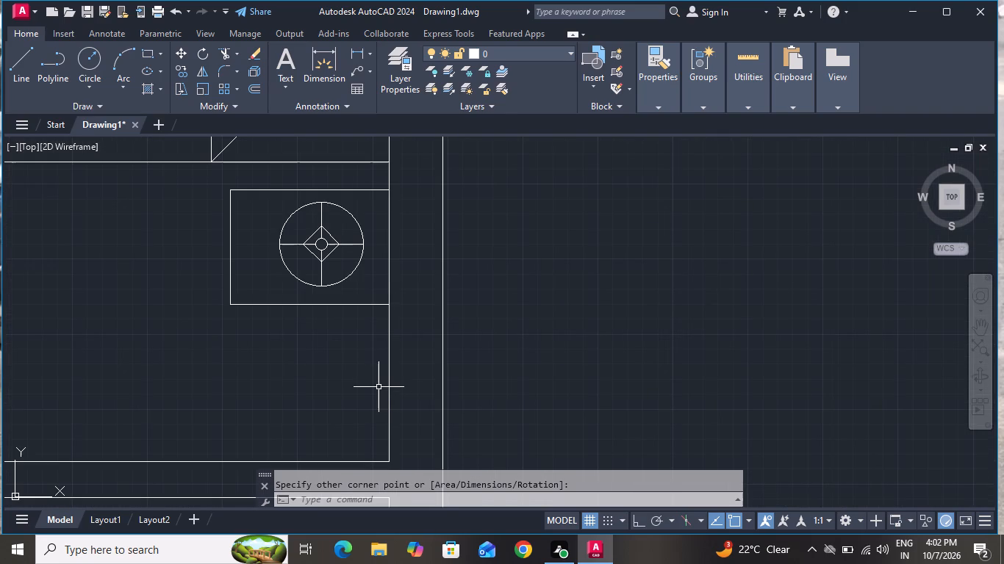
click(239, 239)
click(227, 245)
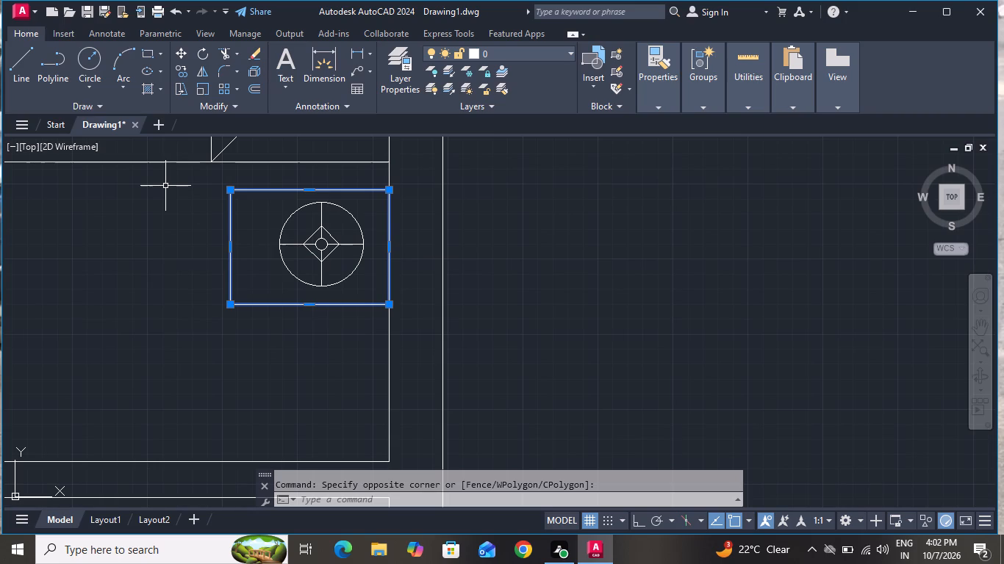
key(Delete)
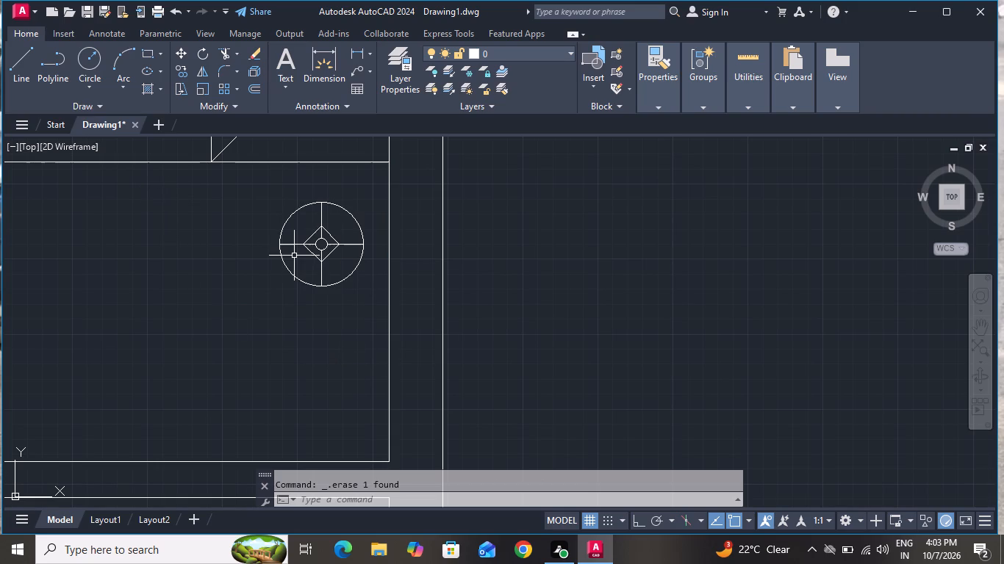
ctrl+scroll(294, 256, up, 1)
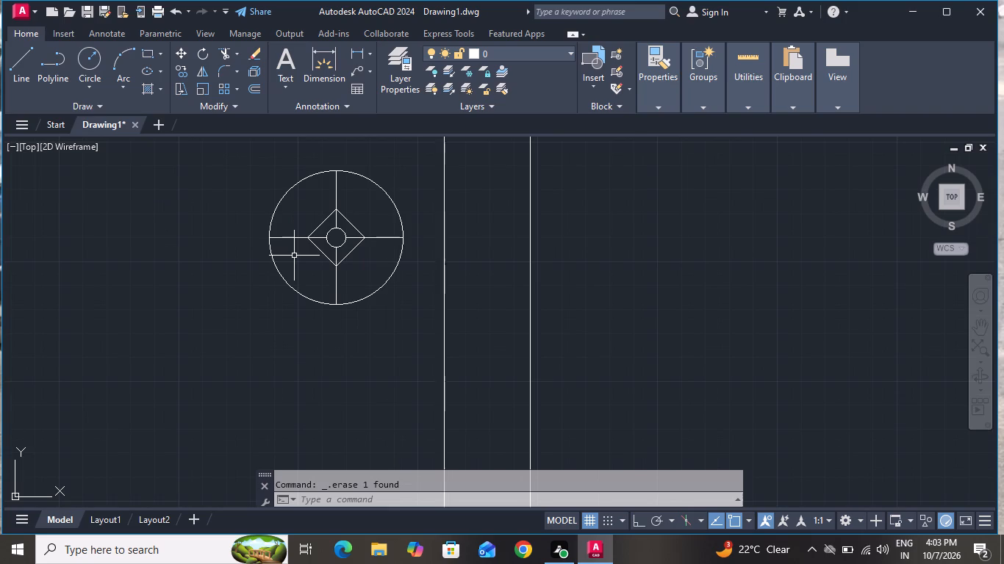
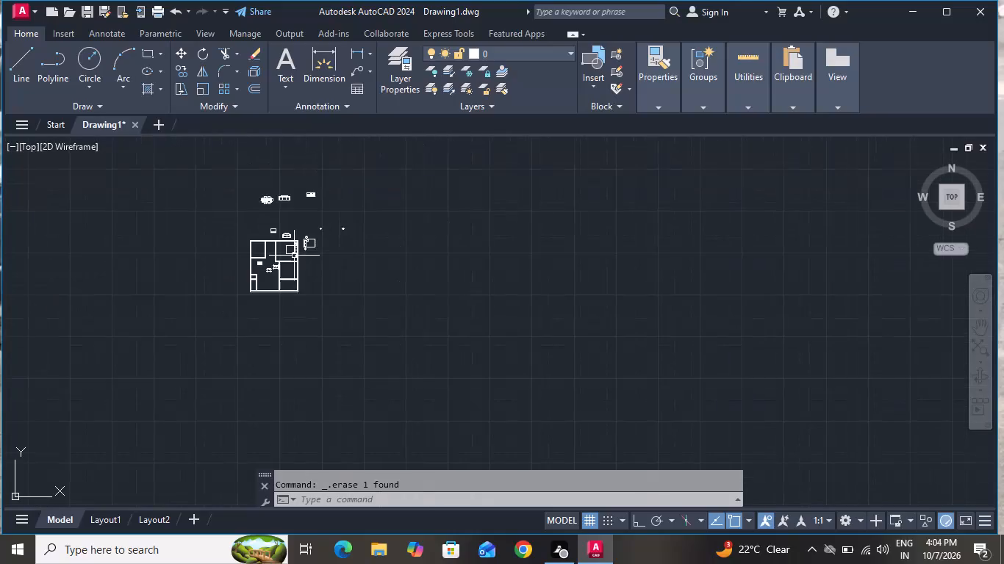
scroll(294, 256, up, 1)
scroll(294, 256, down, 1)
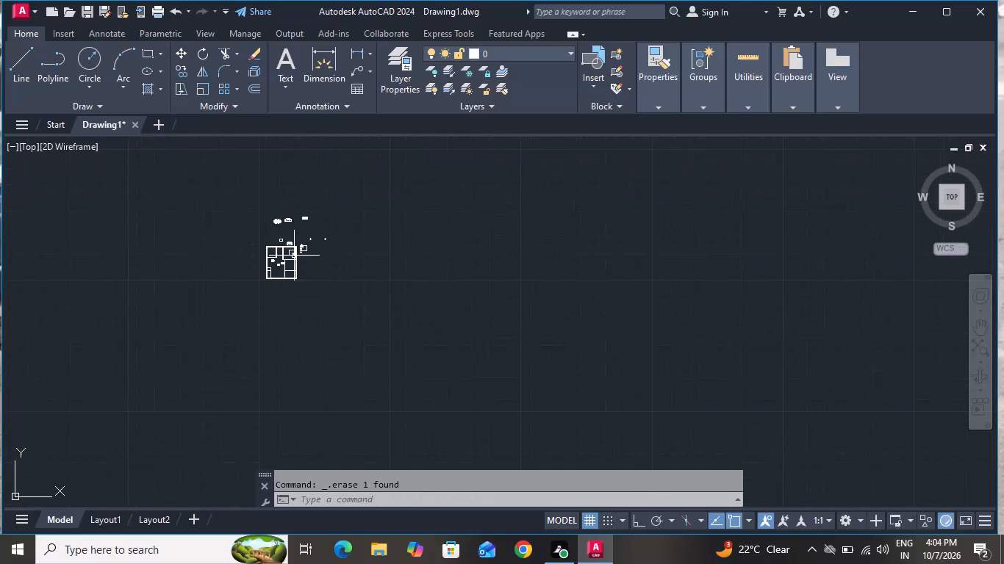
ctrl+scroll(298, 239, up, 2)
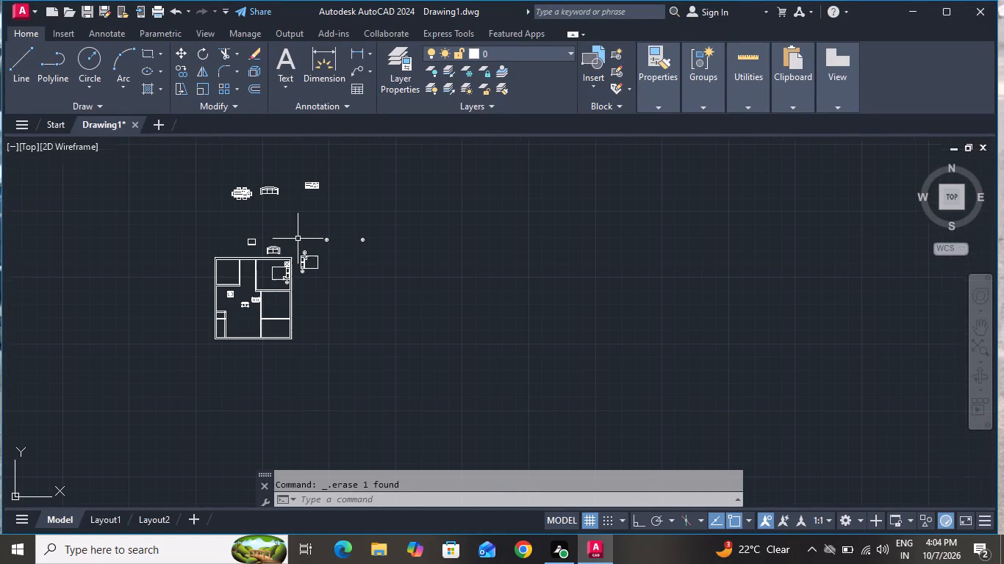
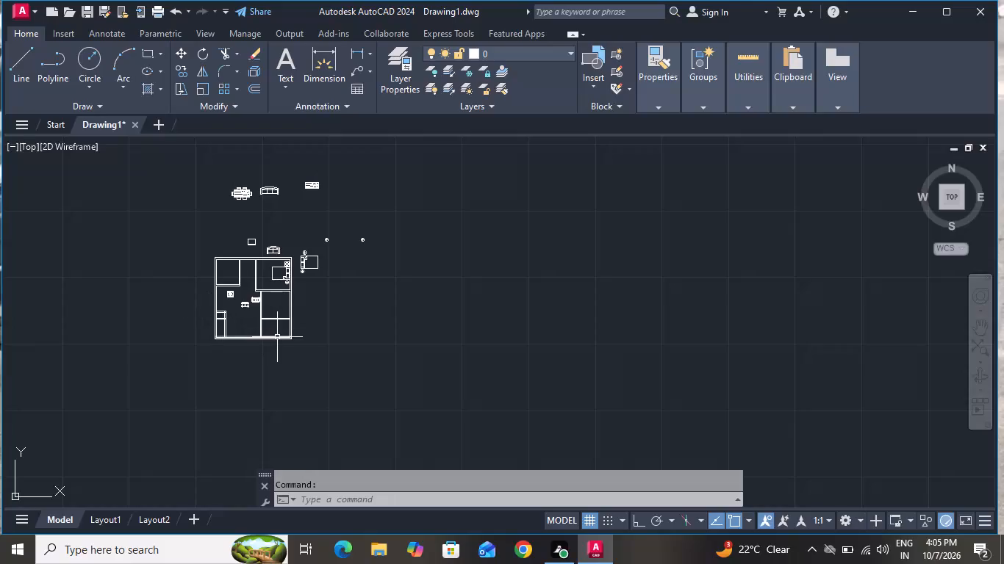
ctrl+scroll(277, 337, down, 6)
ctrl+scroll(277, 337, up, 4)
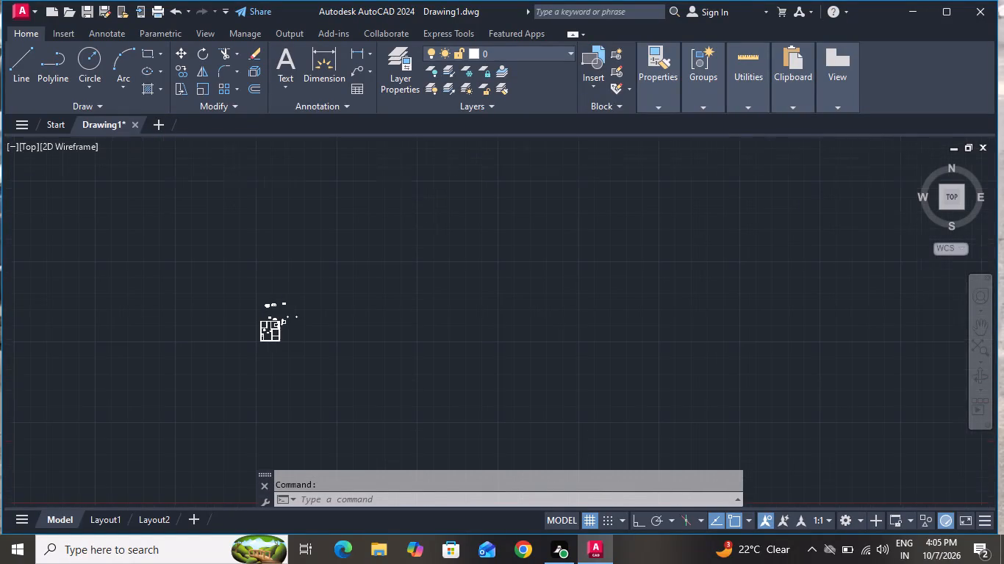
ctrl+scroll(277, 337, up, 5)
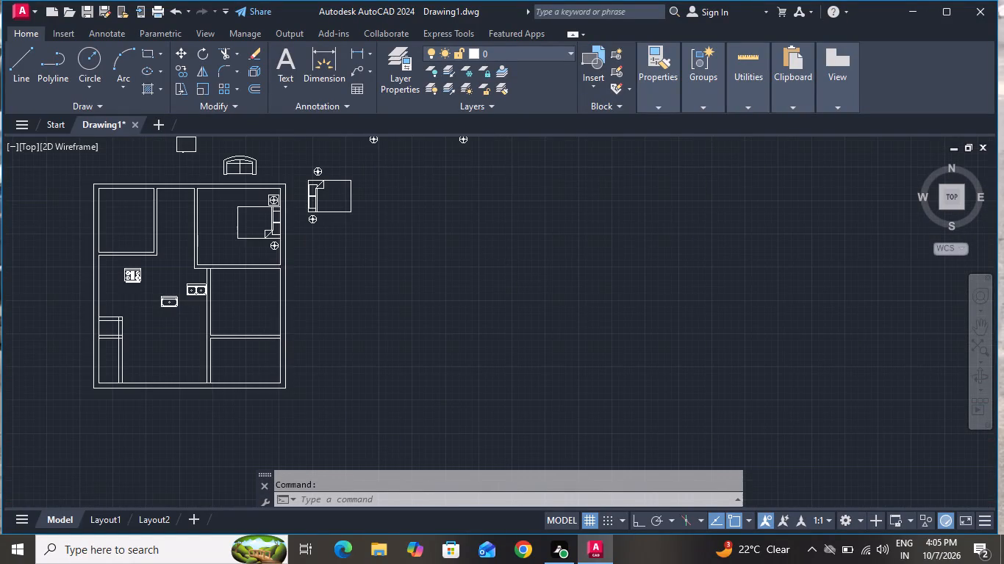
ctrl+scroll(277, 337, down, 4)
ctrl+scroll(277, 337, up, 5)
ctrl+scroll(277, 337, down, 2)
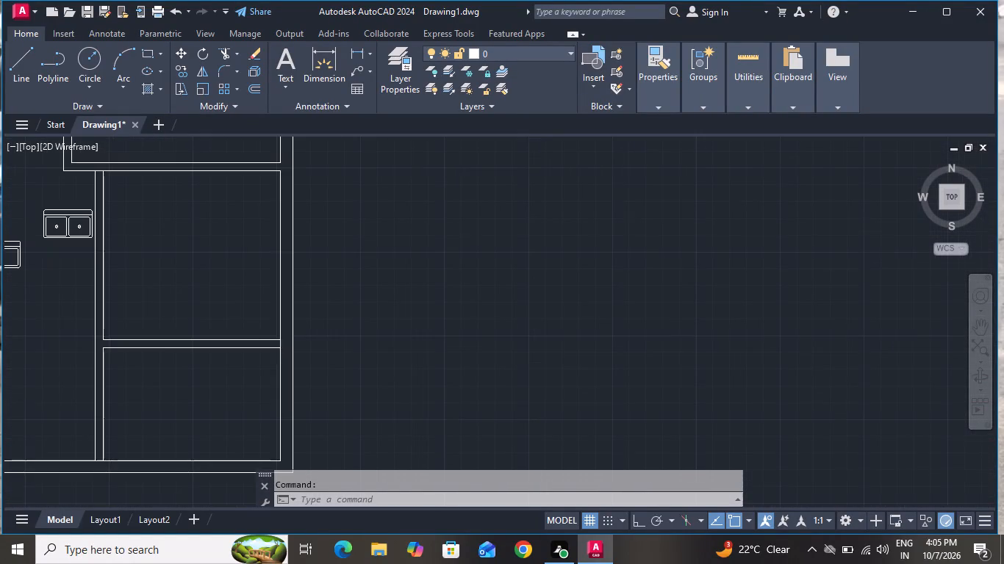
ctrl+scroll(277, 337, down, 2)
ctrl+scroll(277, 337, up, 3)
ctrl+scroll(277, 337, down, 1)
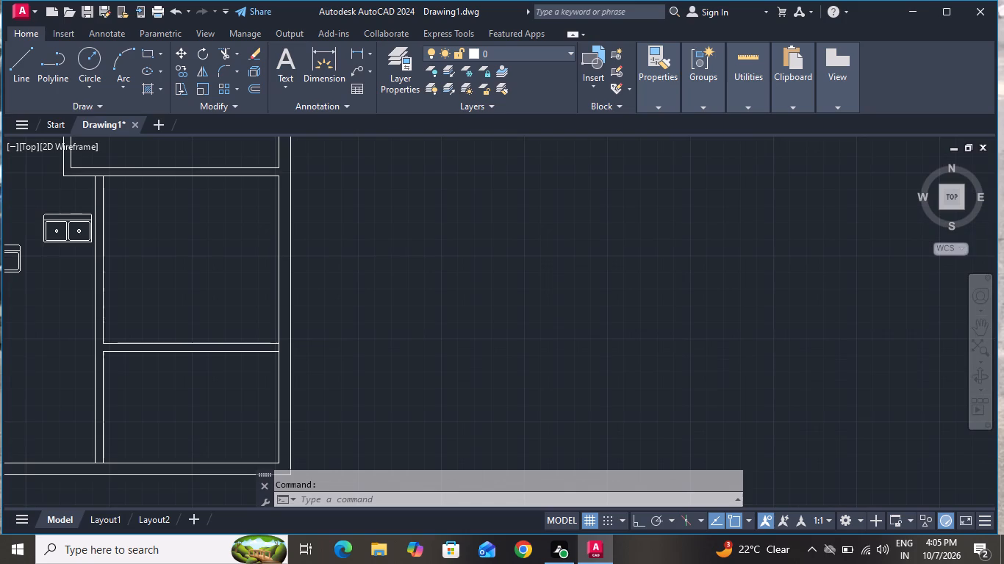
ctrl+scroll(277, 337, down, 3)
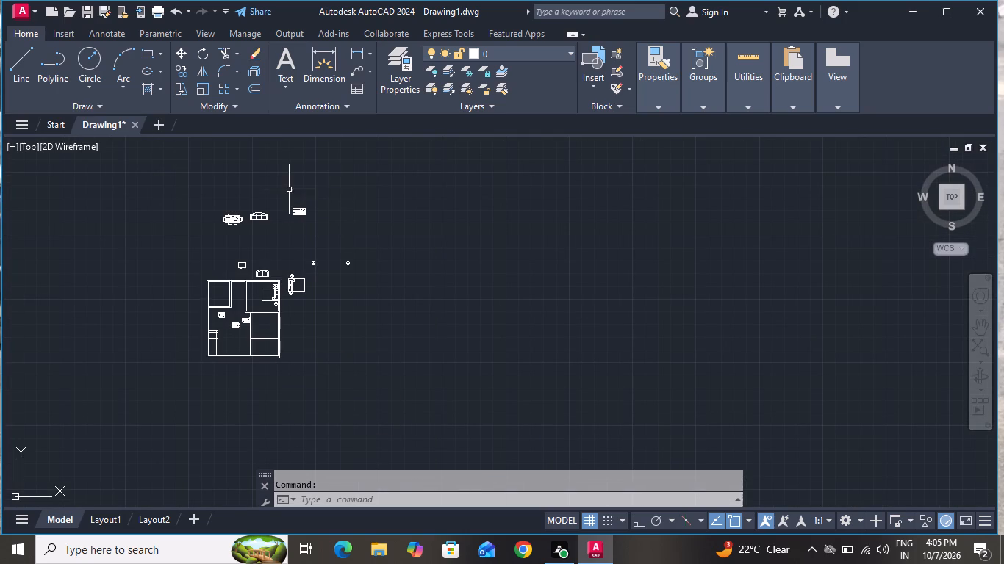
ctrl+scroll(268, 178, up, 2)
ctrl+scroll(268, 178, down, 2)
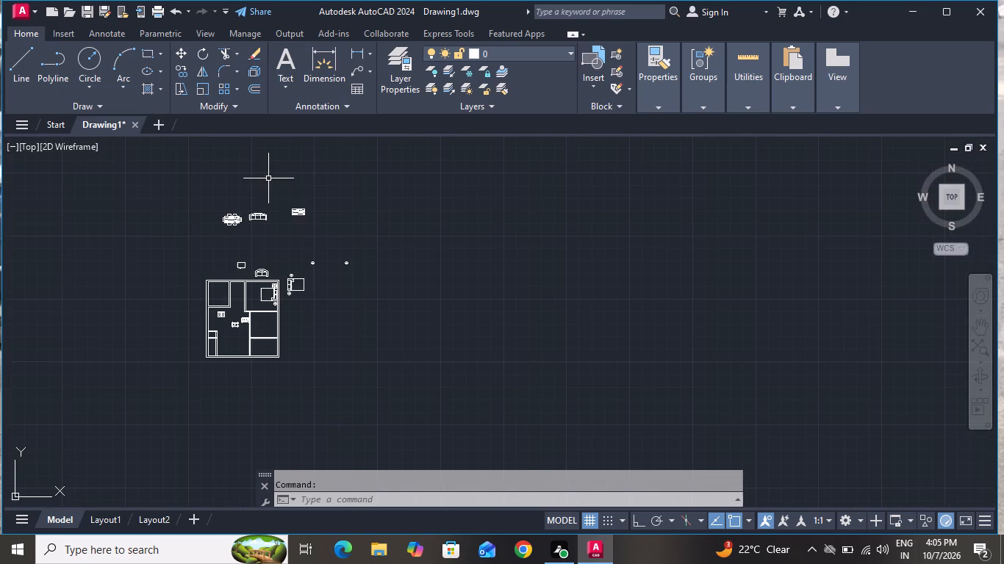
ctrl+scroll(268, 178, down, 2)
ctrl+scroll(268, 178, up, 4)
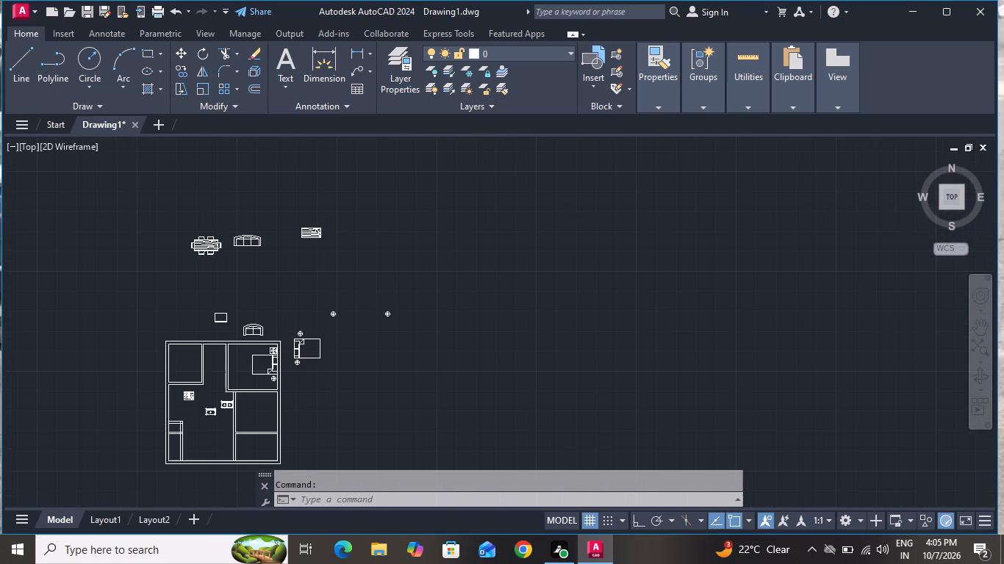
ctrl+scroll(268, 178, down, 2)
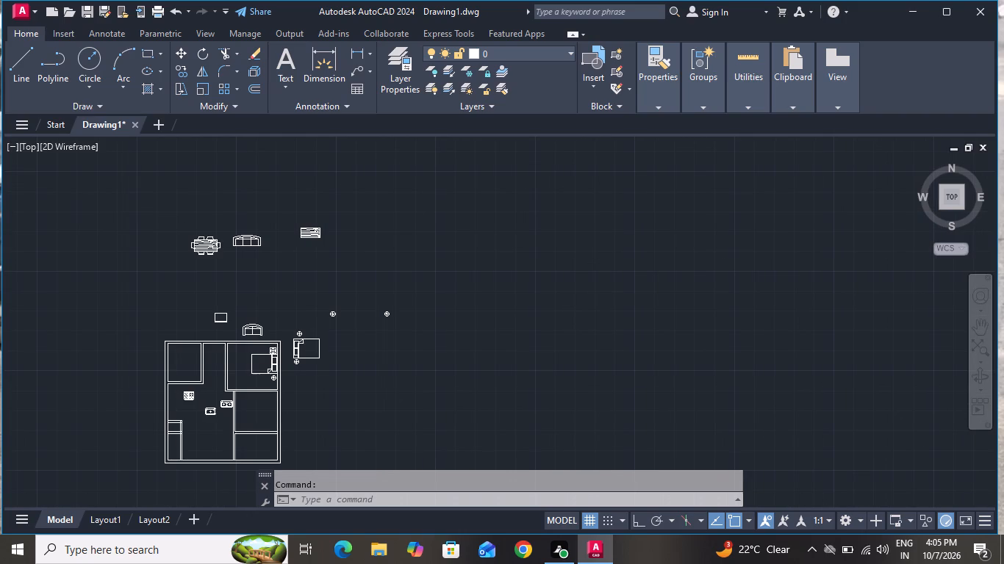
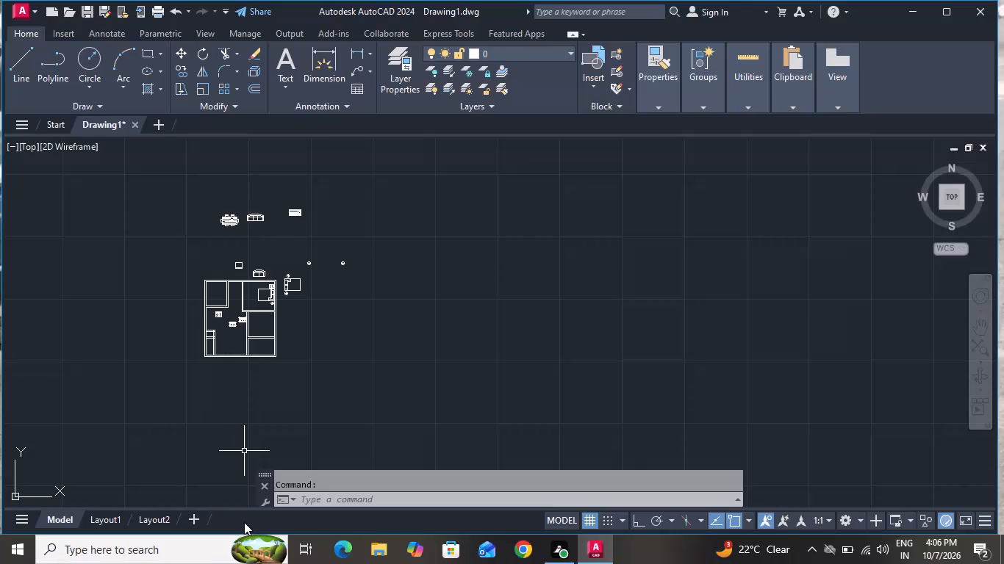
Offset the kitchen-side line of the long vertical partition 11' towards the west wall, and offset that copy 6" further to form a new partition.
scroll(237, 379, up, 2)
scroll(237, 378, down, 1)
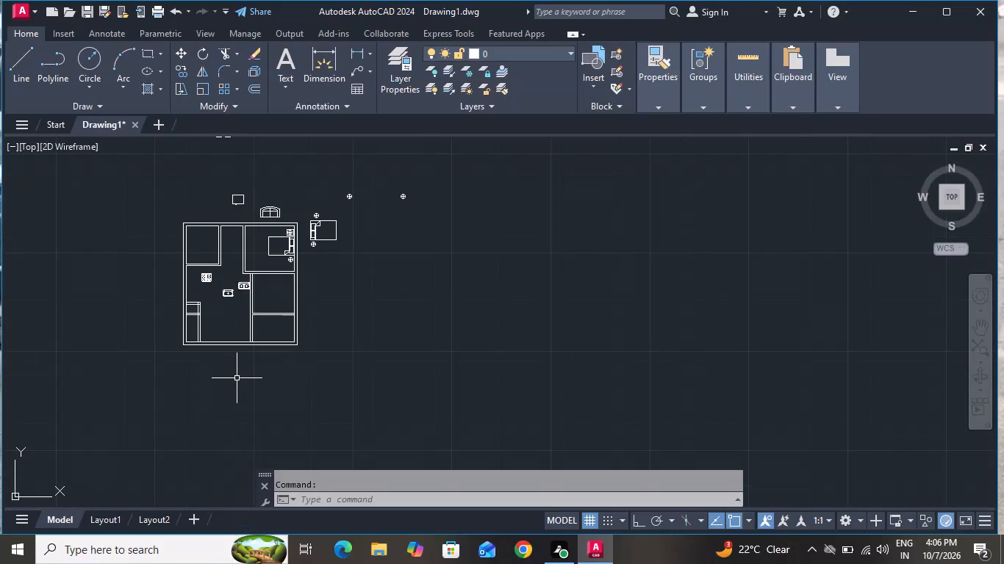
key(i)
key(BackSpace)
text(o)
key(space)
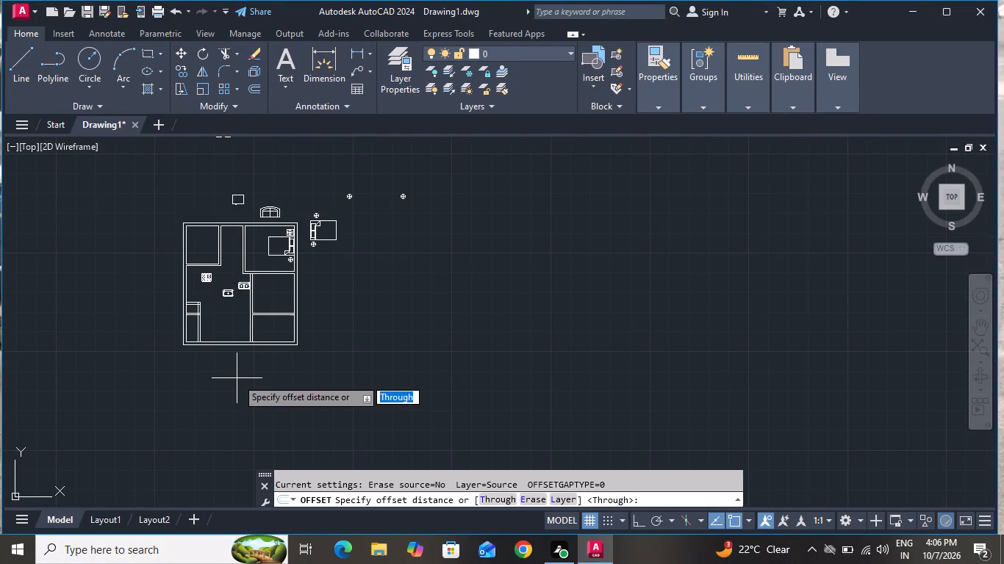
text(t)
key(space)
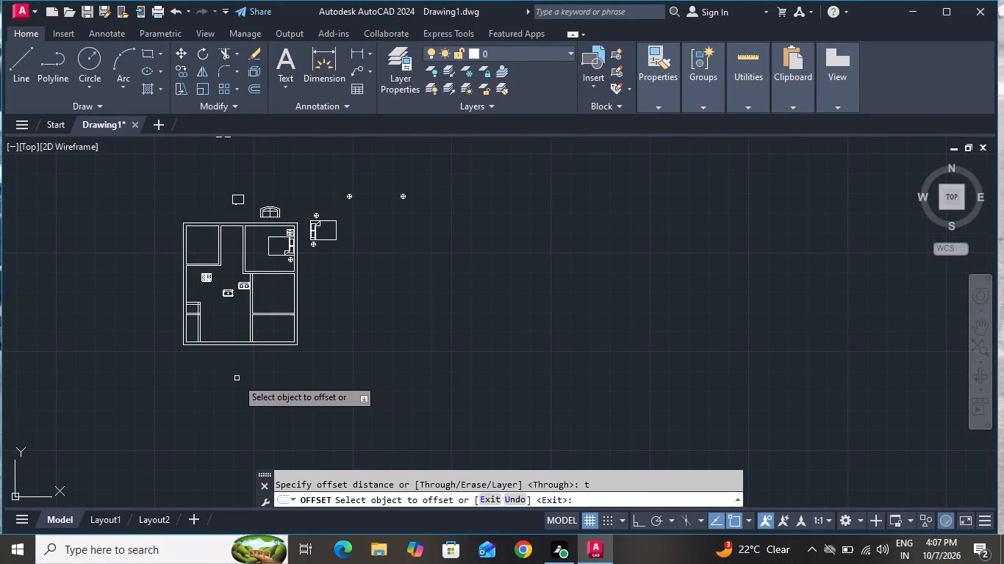
scroll(245, 319, up, 2)
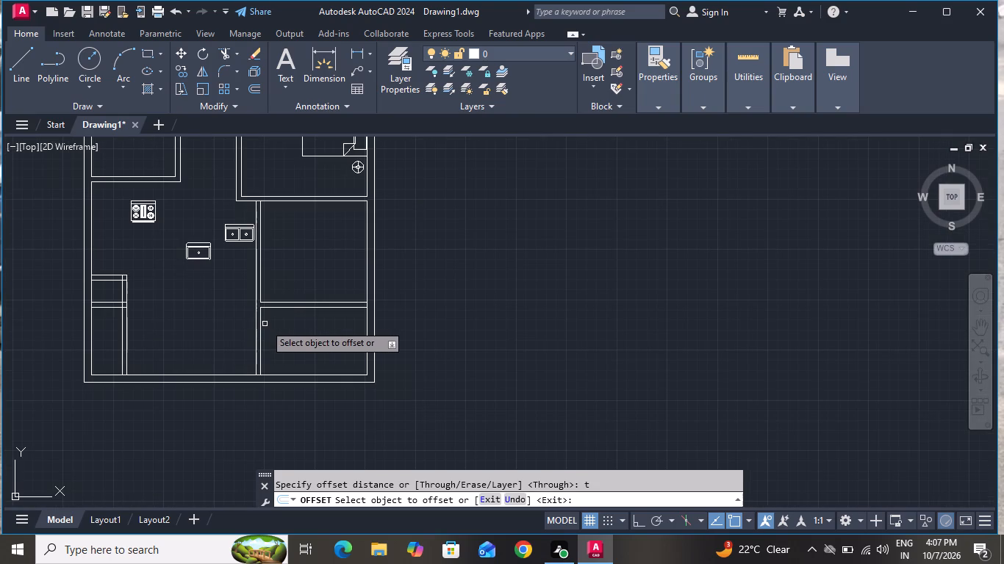
click(257, 325)
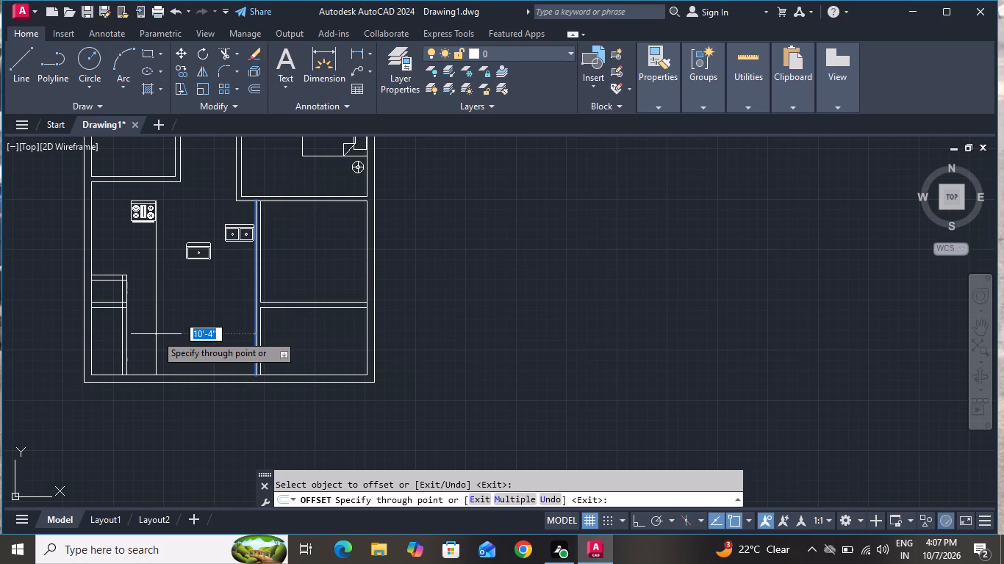
key(1)
key(1)
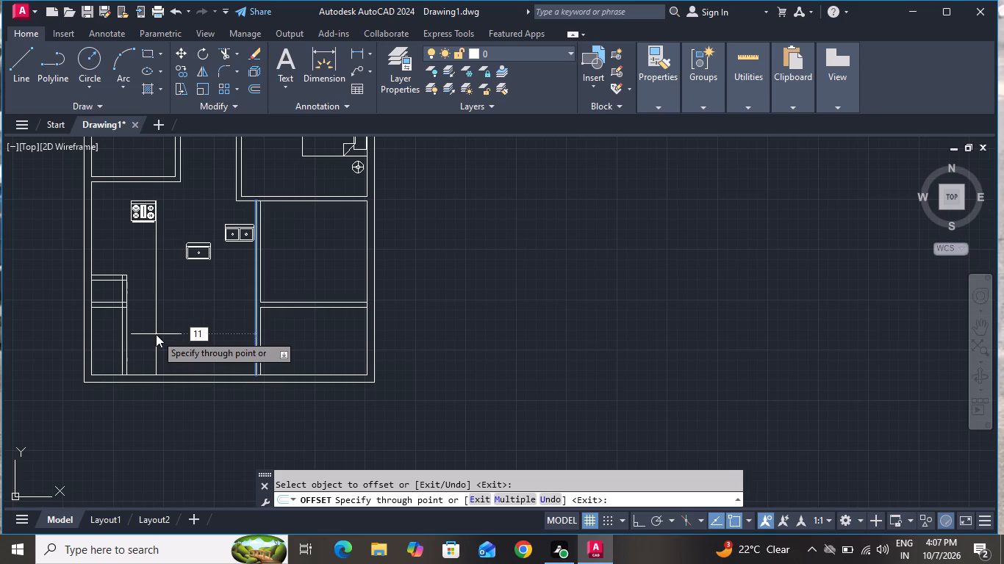
key(apostrophe)
key(Return)
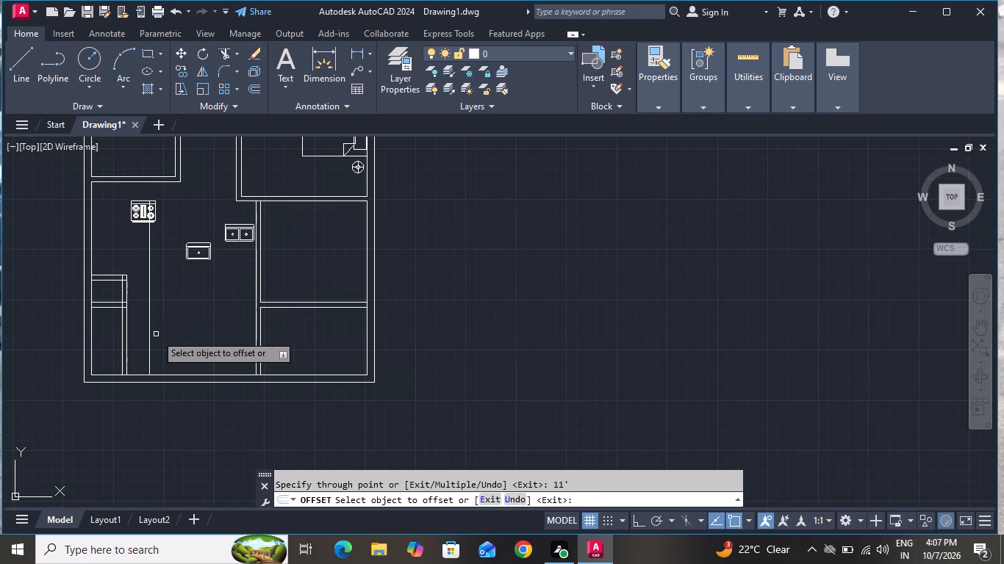
click(149, 352)
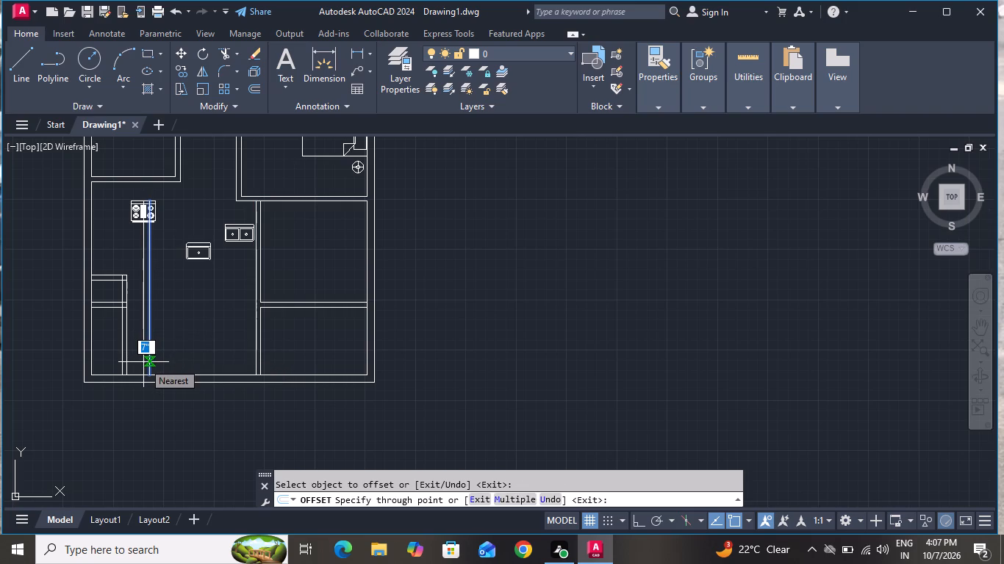
key(6)
key(shift+quotedbl)
key(Return)
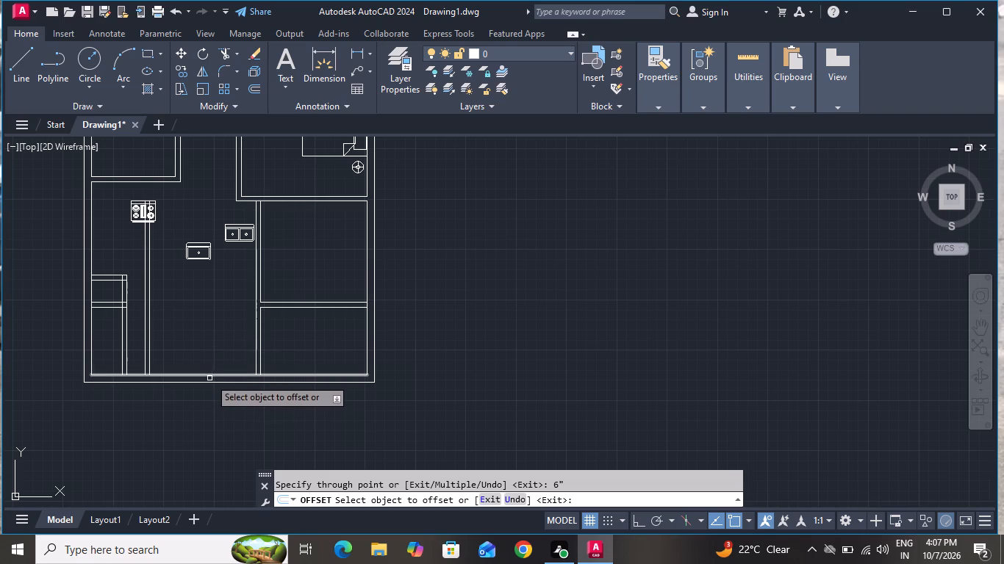
Offset the inner line of the south outer wall 10' upward, and offset that copy 6" further up for a horizontal partition.
click(209, 375)
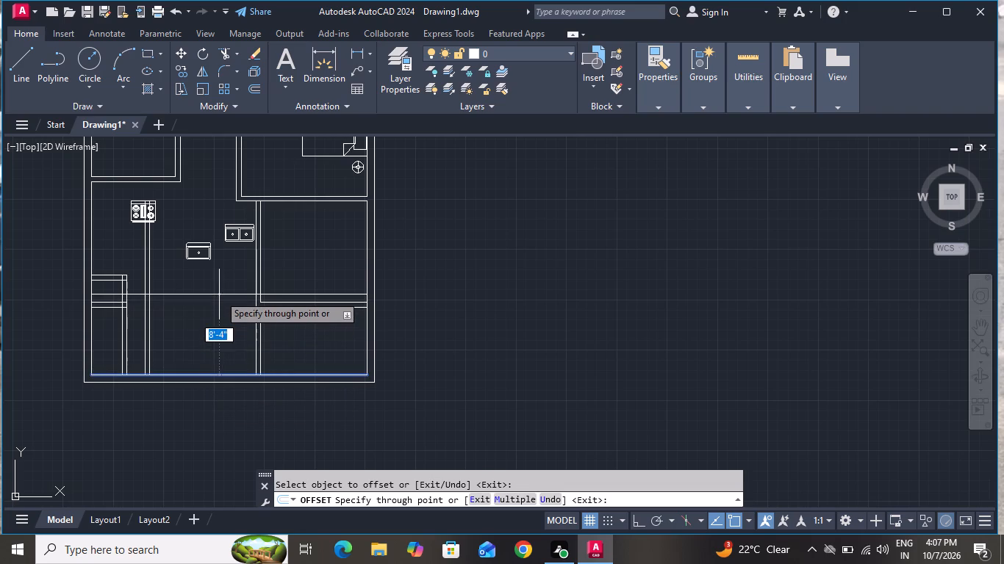
key(grave)
key(BackSpace)
key(1)
text(0')
key(Return)
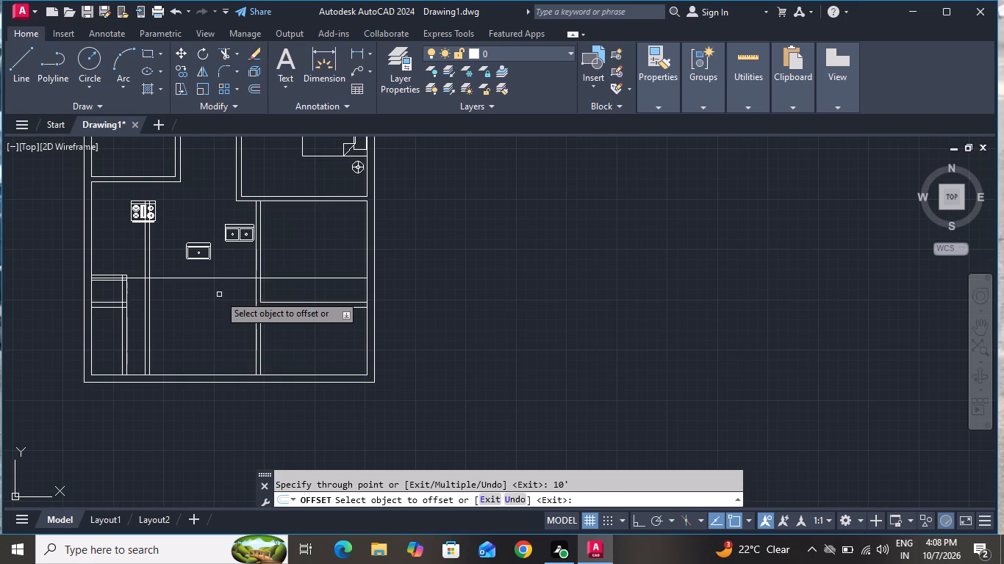
scroll(209, 264, up, 2)
scroll(209, 264, down, 1)
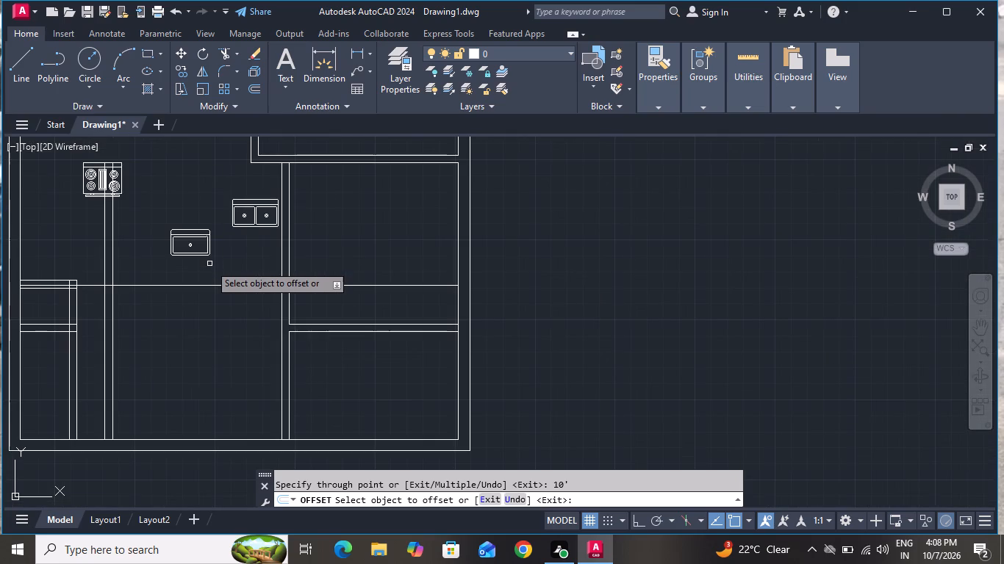
scroll(78, 297, up, 3)
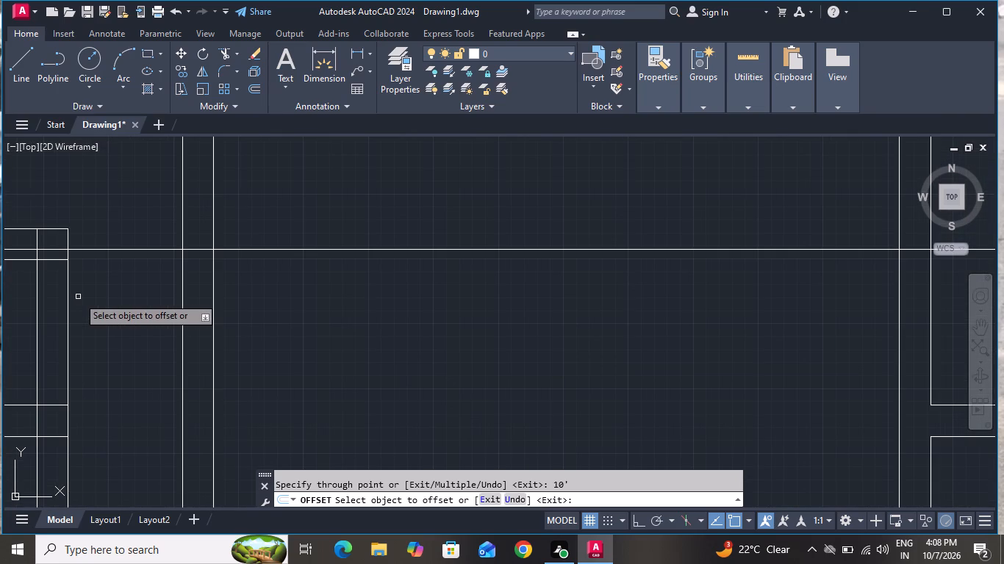
click(326, 250)
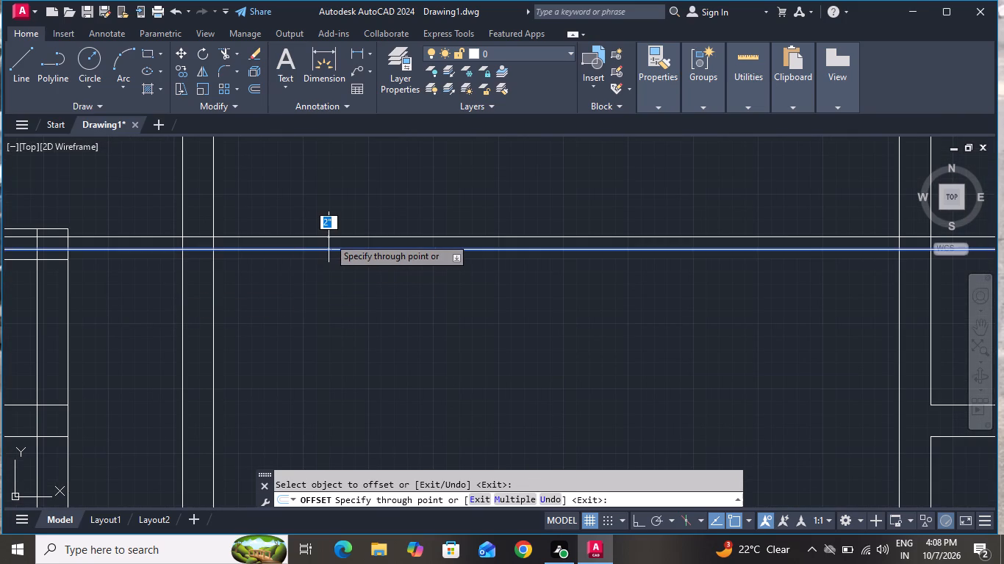
key(6)
key(shift+quotedbl)
key(Return)
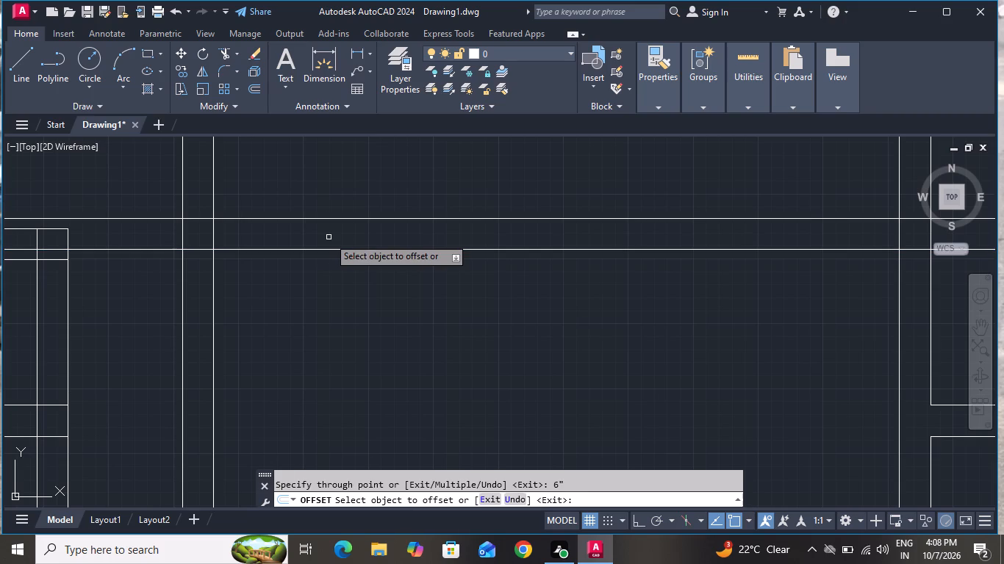
scroll(329, 237, down, 3)
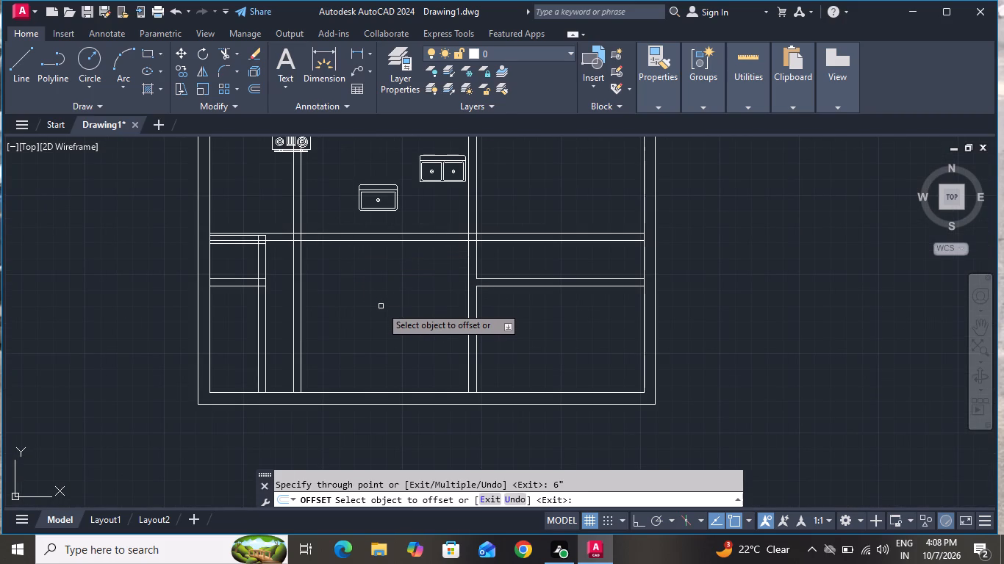
key(Escape)
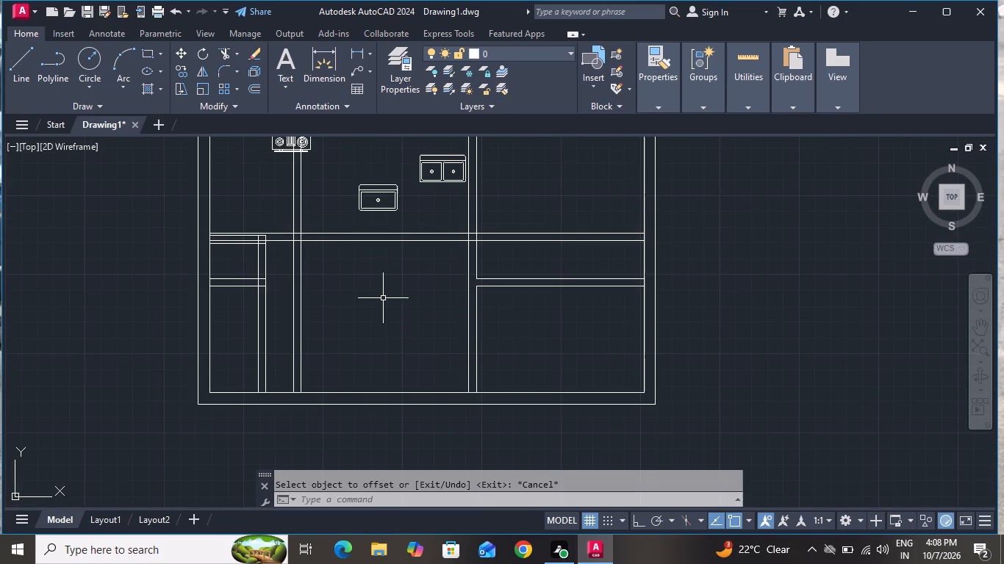
Trim the new horizontal partition lines west of the new vertical partition, and clear the excess segments in the small southwest room's upper corner.
text(tr)
key(space)
key(space)
key(space)
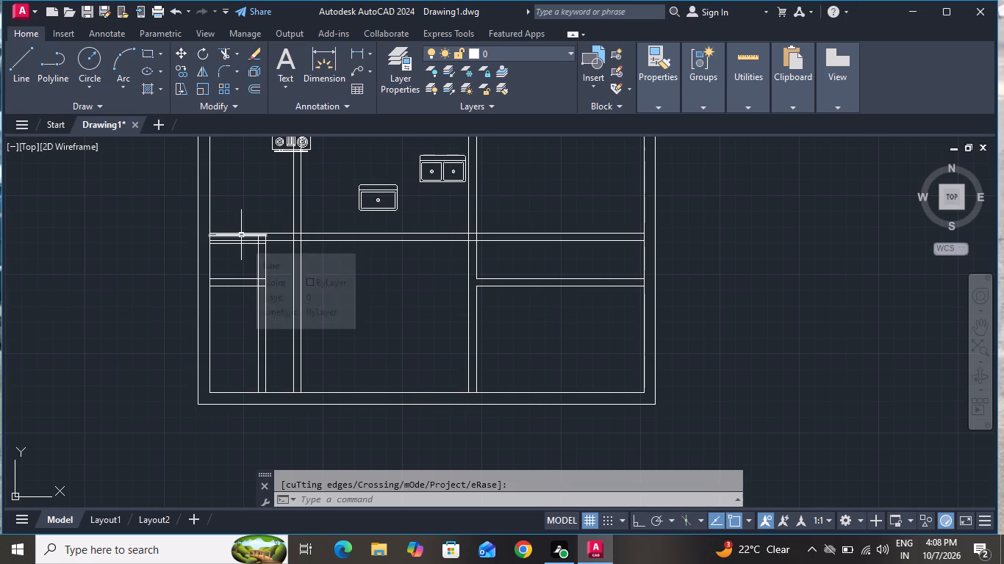
text(tr)
key(space)
key(space)
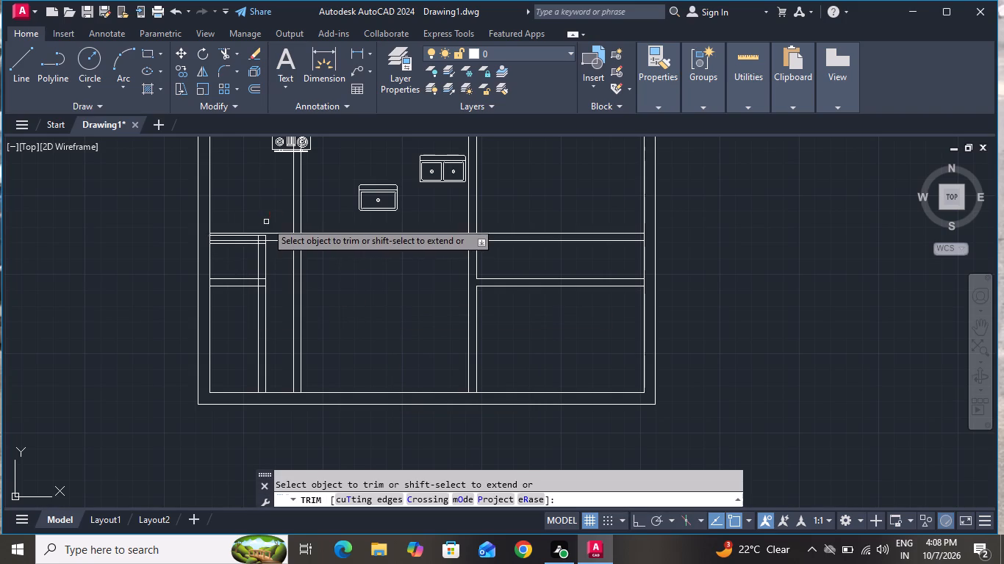
scroll(269, 222, up, 3)
click(270, 221)
click(317, 411)
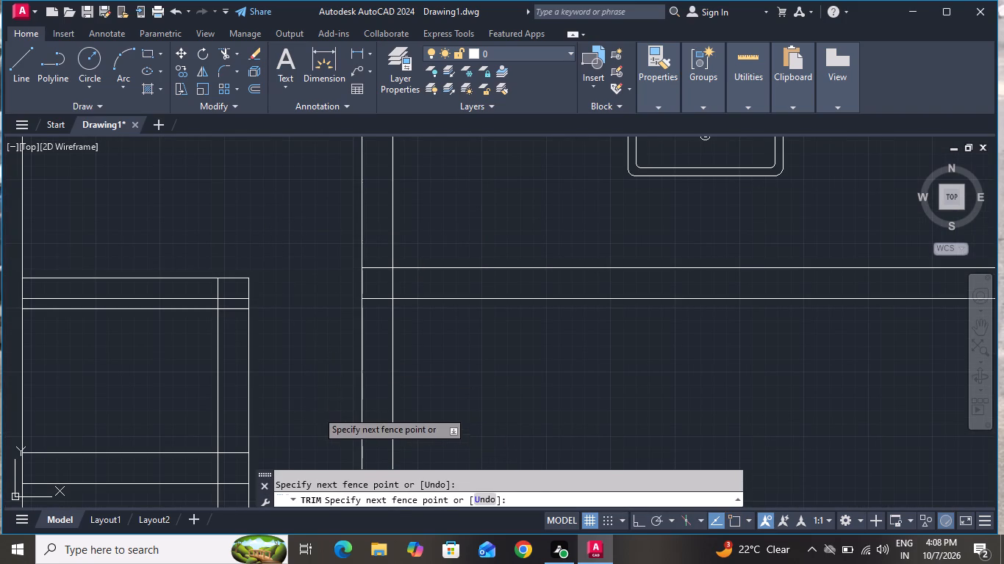
click(212, 297)
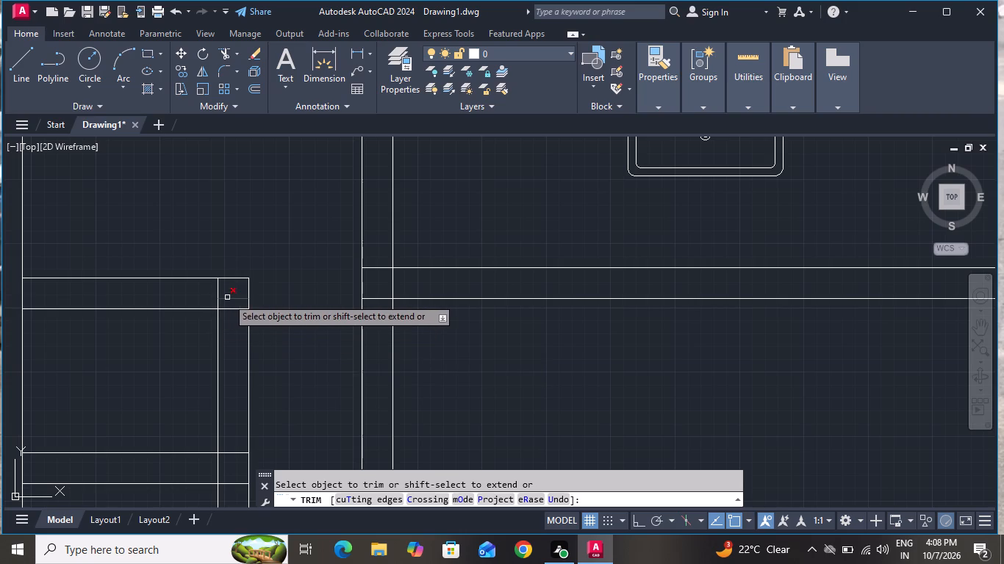
click(227, 297)
click(218, 296)
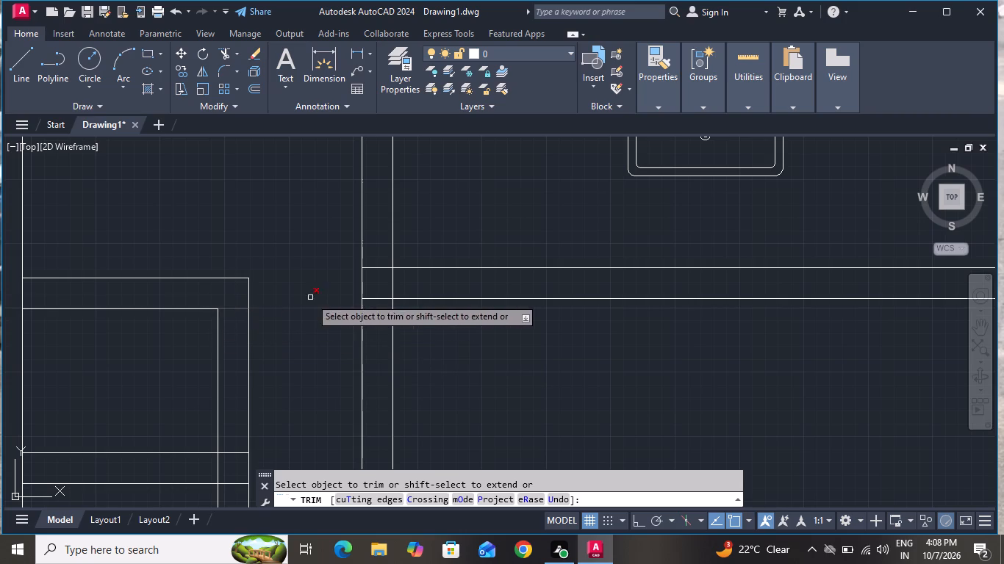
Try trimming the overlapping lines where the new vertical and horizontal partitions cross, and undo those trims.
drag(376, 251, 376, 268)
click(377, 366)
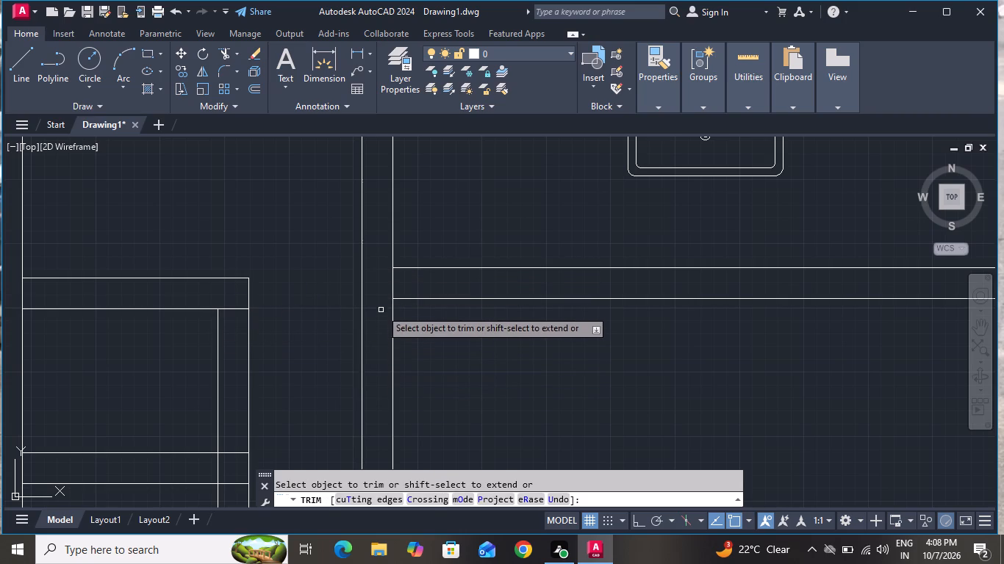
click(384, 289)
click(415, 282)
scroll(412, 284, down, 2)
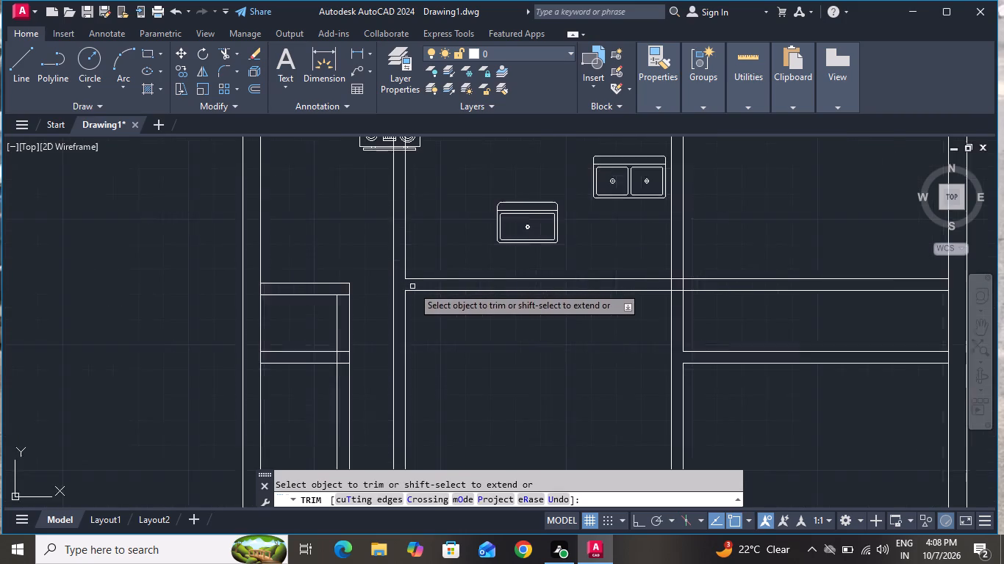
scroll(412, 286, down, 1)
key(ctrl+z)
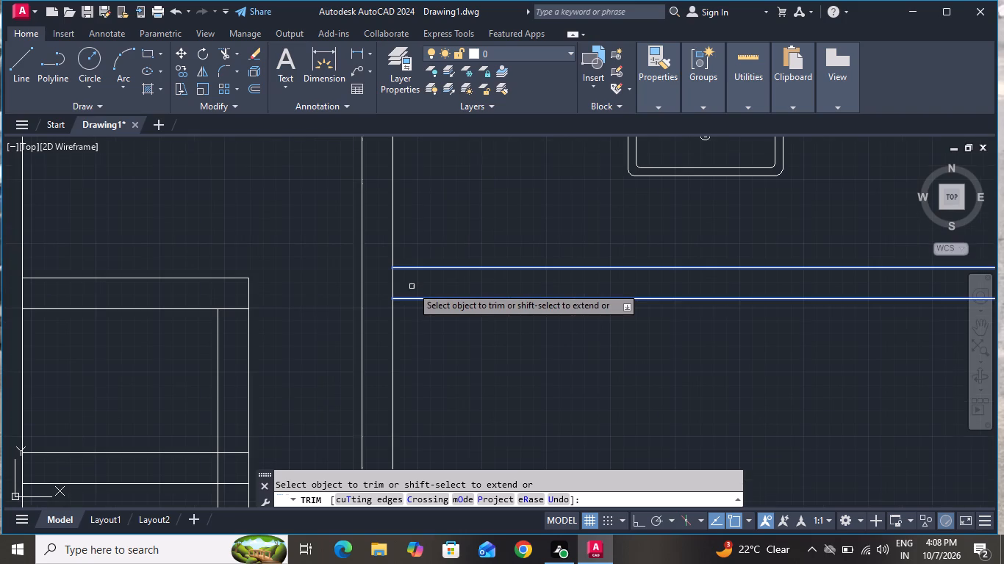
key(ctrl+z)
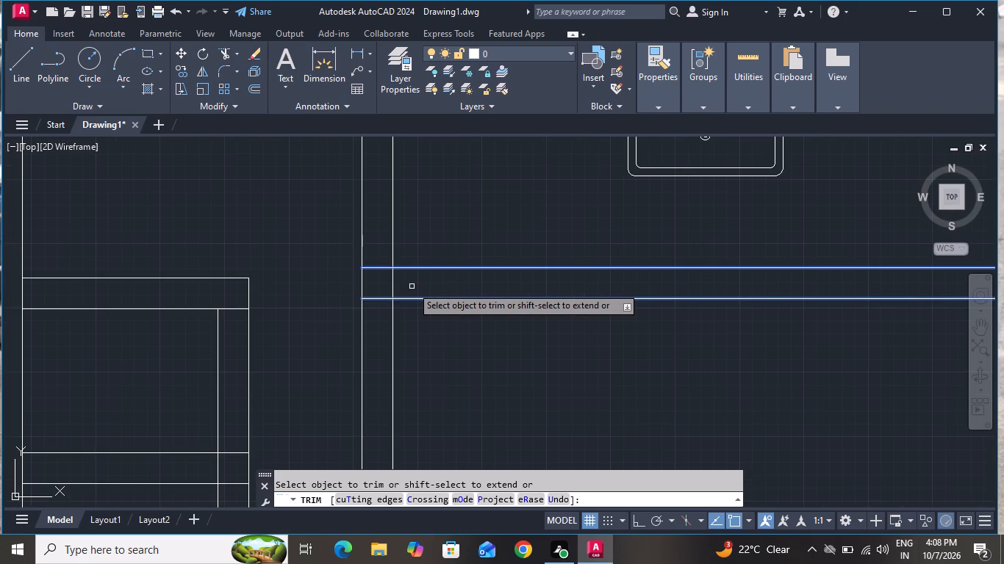
Trim the new vertical partition lines above the horizontal partition, and clean the overlapping segments at their shared corner.
scroll(412, 286, down, 3)
click(415, 247)
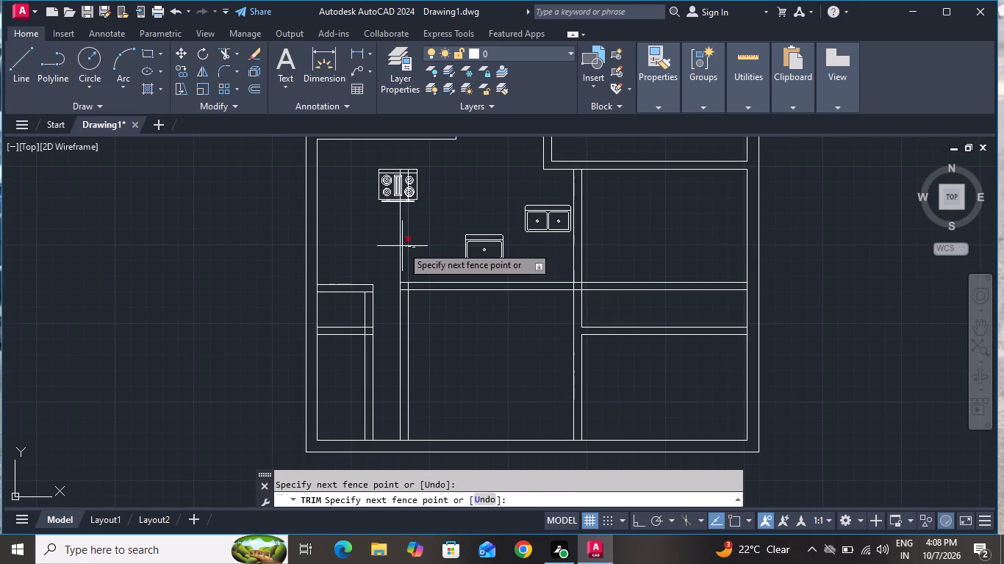
click(402, 246)
click(399, 246)
scroll(408, 292, up, 1)
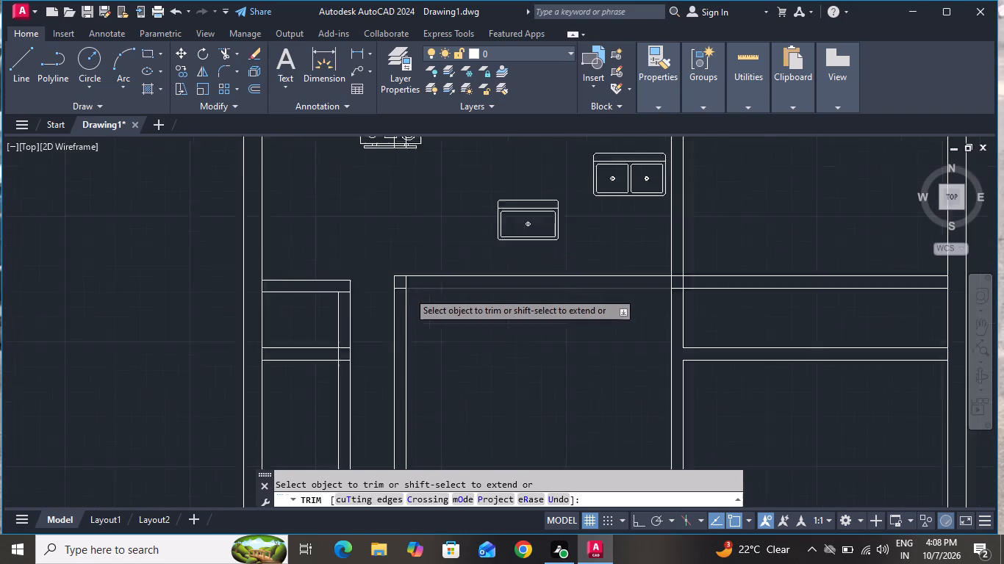
scroll(408, 292, up, 2)
click(399, 263)
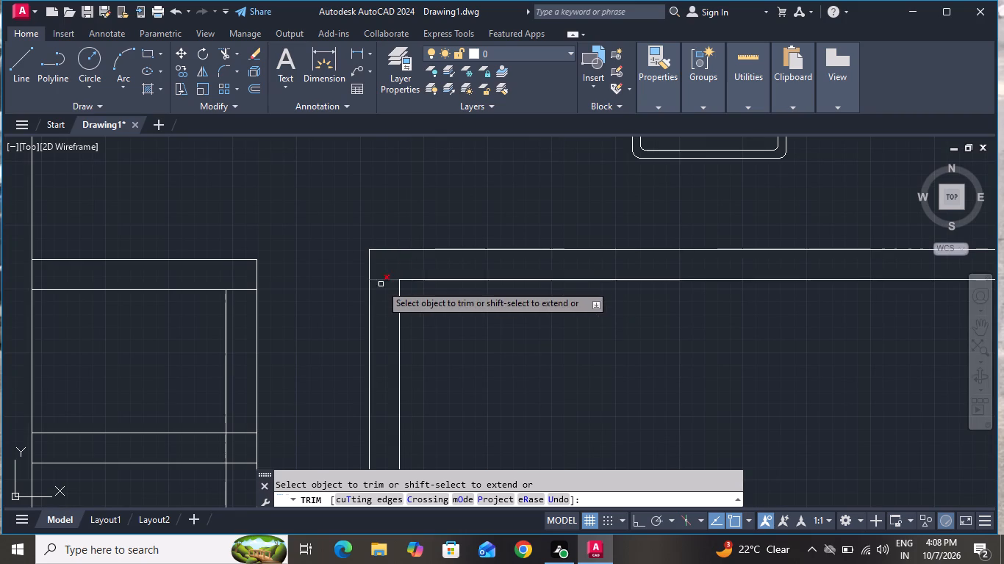
click(379, 281)
Trim both lines of the south central room's upper partition between the new vertical partition and the east outer wall.
scroll(429, 316, down, 3)
scroll(433, 324, up, 1)
scroll(492, 320, down, 1)
scroll(492, 320, up, 1)
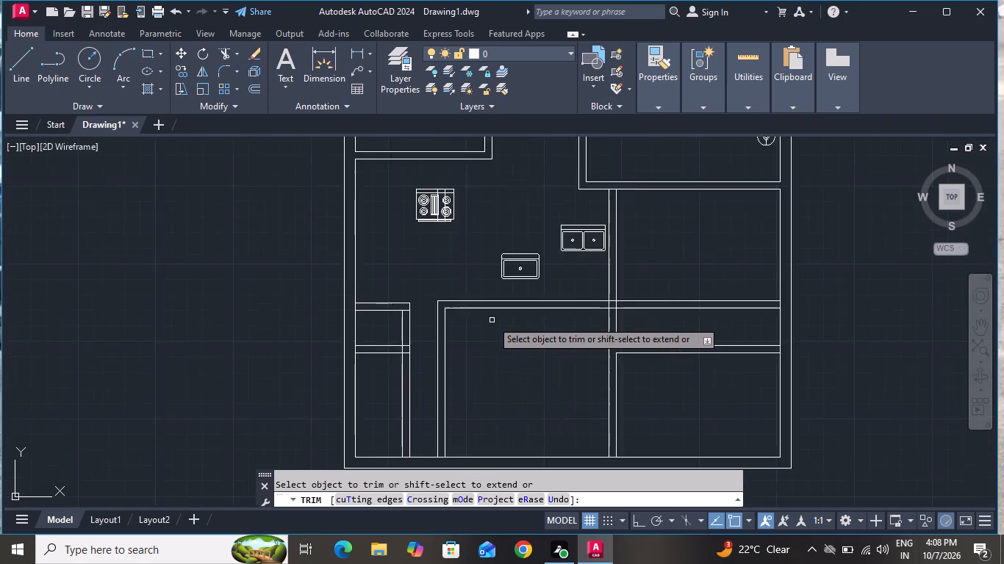
scroll(516, 326, down, 2)
scroll(614, 312, up, 2)
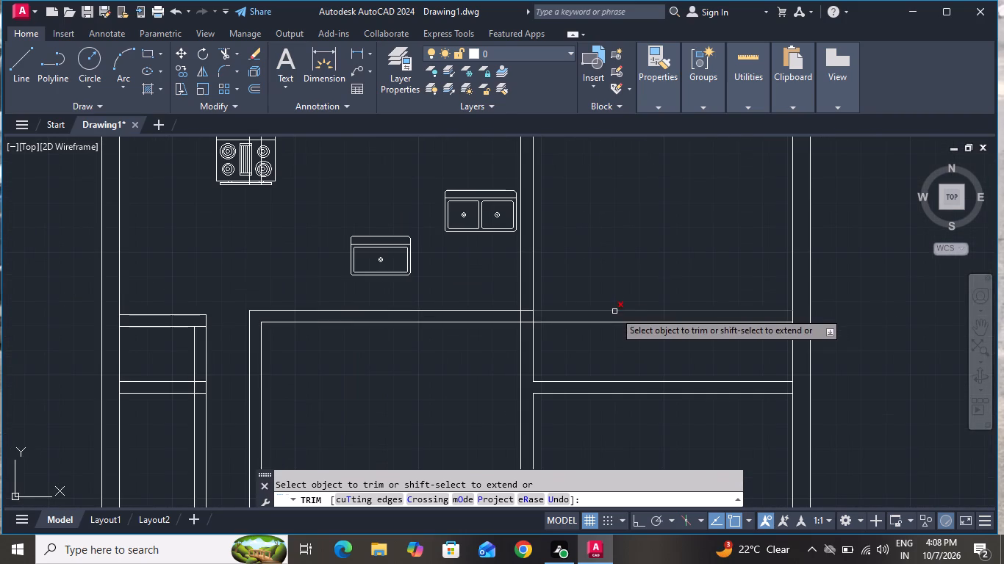
click(616, 297)
click(607, 361)
scroll(516, 311, up, 2)
scroll(516, 311, down, 1)
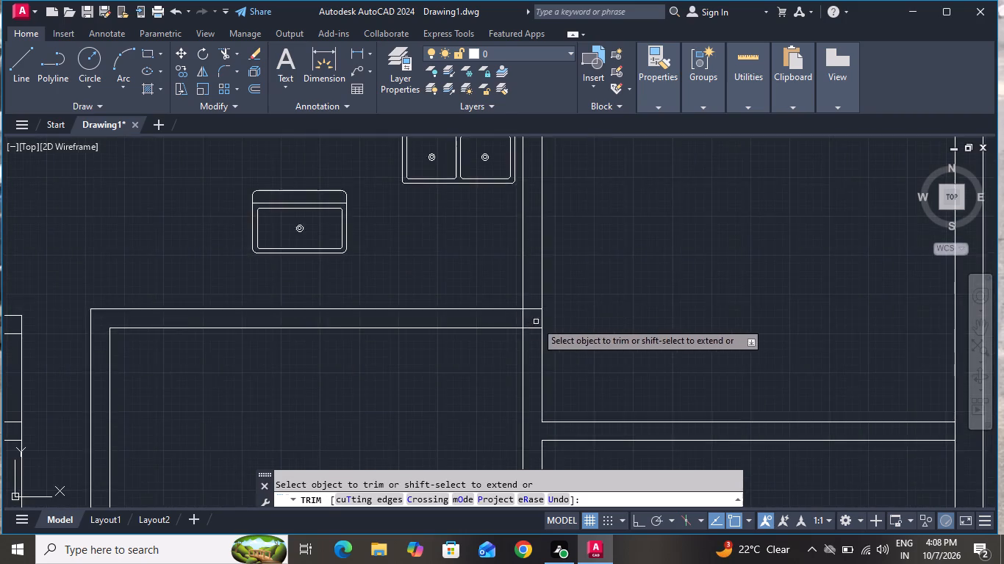
Trim the overlapping line segments where the south central room's upper partition meets the new vertical partition, leaving an open wall junction.
scroll(537, 322, up, 3)
drag(517, 250, 517, 271)
click(513, 444)
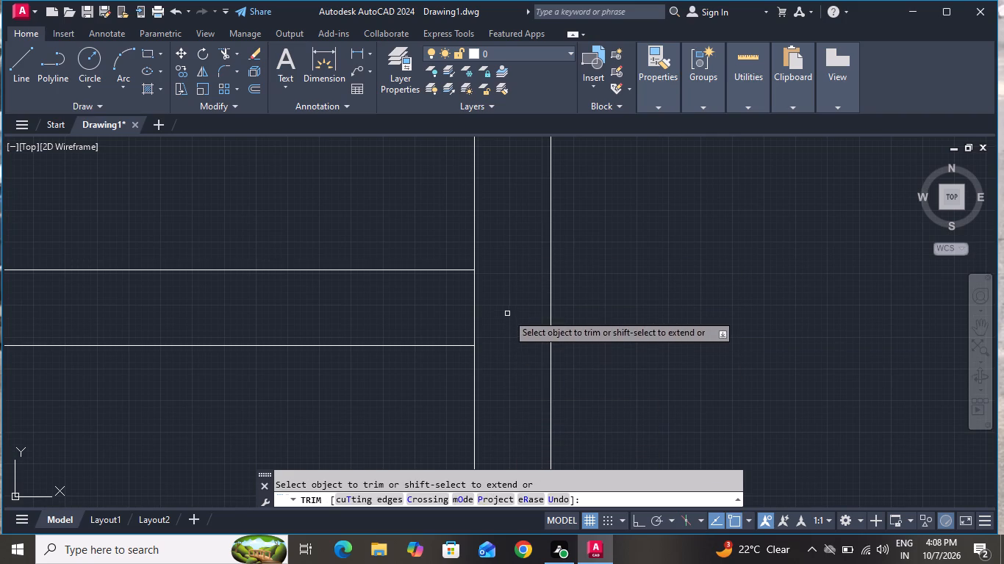
click(507, 314)
click(417, 308)
scroll(462, 295, up, 1)
scroll(462, 295, down, 2)
scroll(462, 295, up, 1)
scroll(474, 297, down, 1)
scroll(474, 297, up, 1)
scroll(474, 297, down, 1)
scroll(476, 300, up, 1)
scroll(501, 308, down, 3)
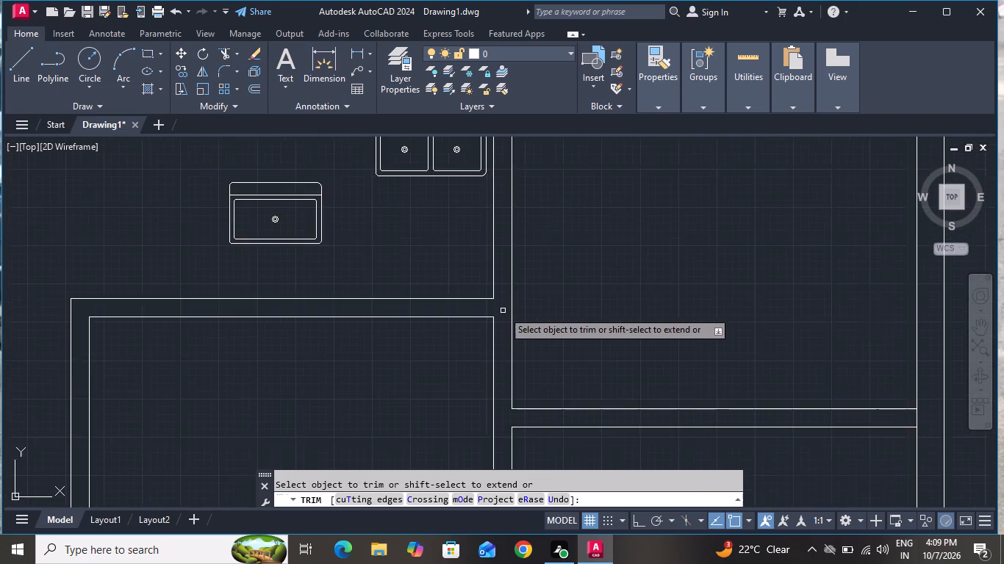
Trim the south outer wall's inner line between the faces of the vertical partitions on both sides of the south central room.
scroll(506, 314, down, 2)
scroll(506, 314, up, 1)
scroll(514, 326, down, 3)
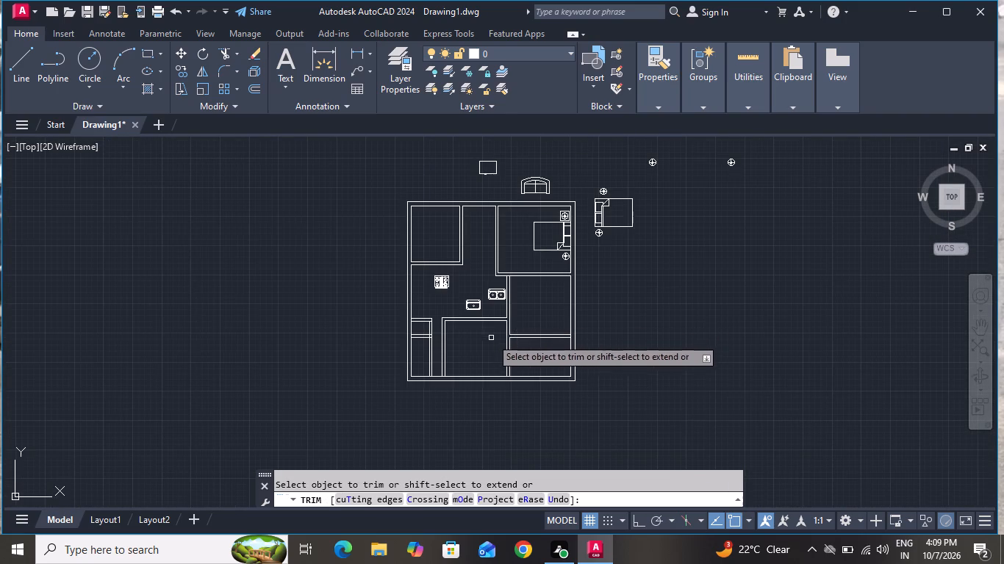
scroll(508, 383, up, 8)
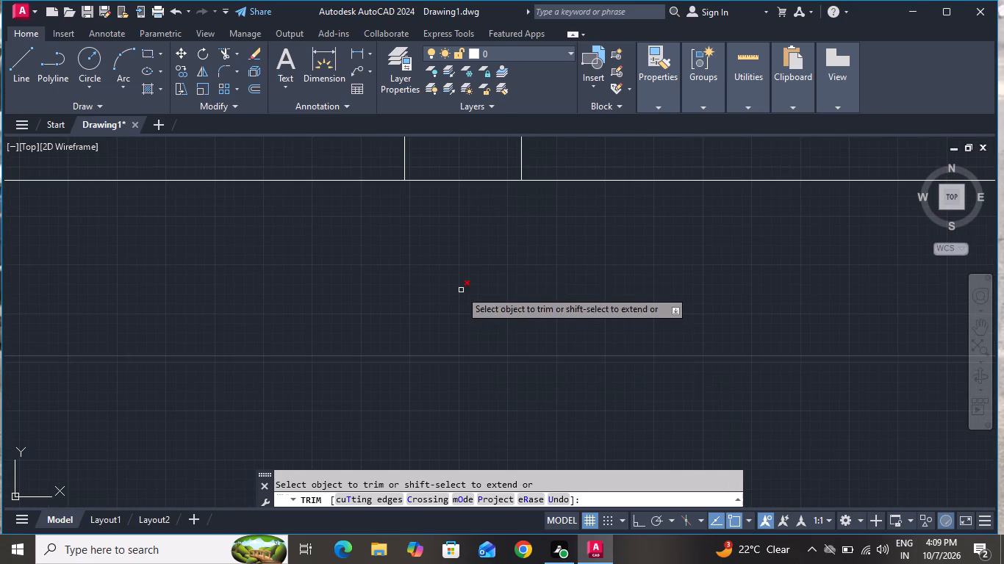
click(446, 252)
click(466, 156)
scroll(459, 307, down, 4)
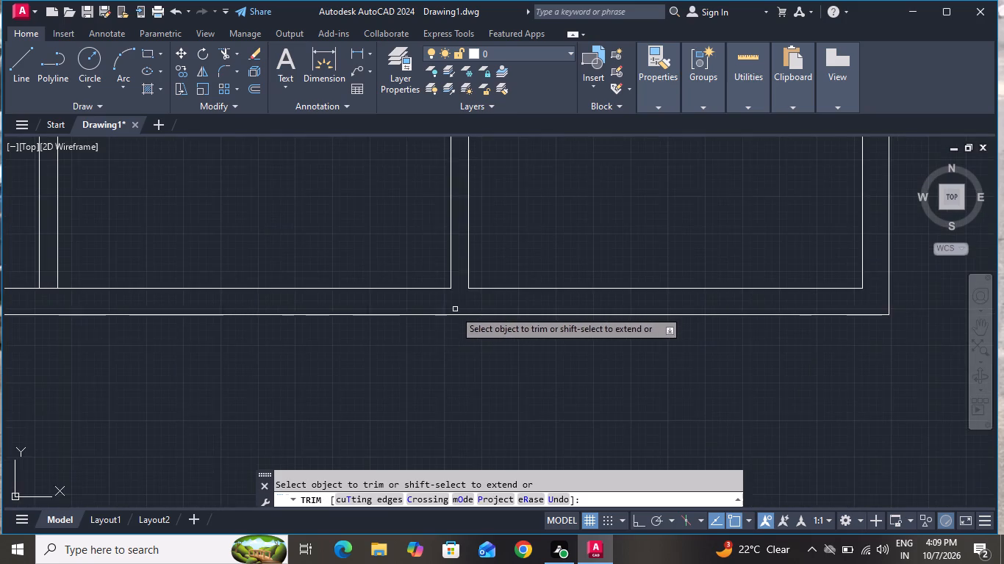
scroll(454, 310, up, 1)
scroll(454, 310, down, 1)
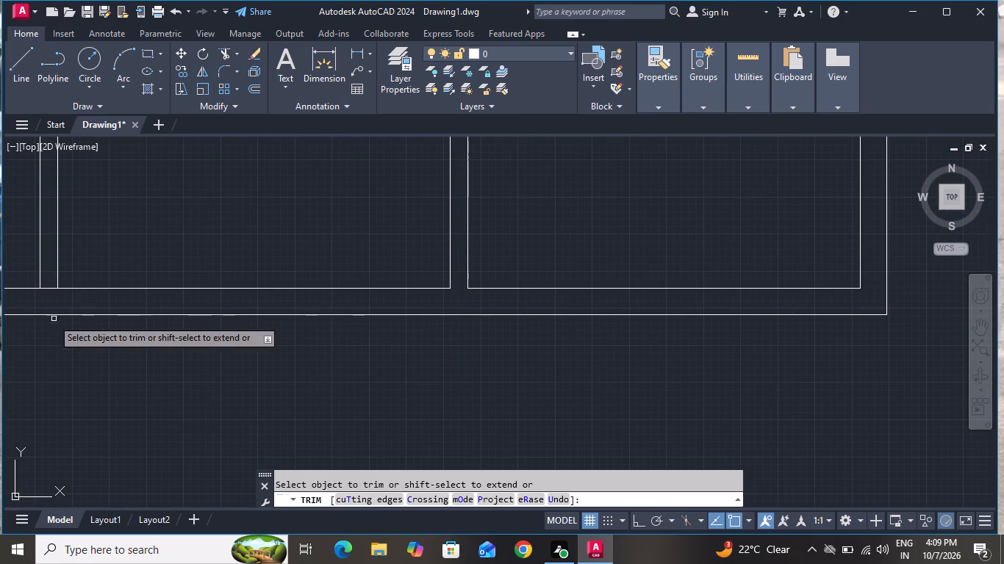
scroll(23, 296, up, 1)
scroll(23, 296, down, 1)
scroll(23, 296, up, 4)
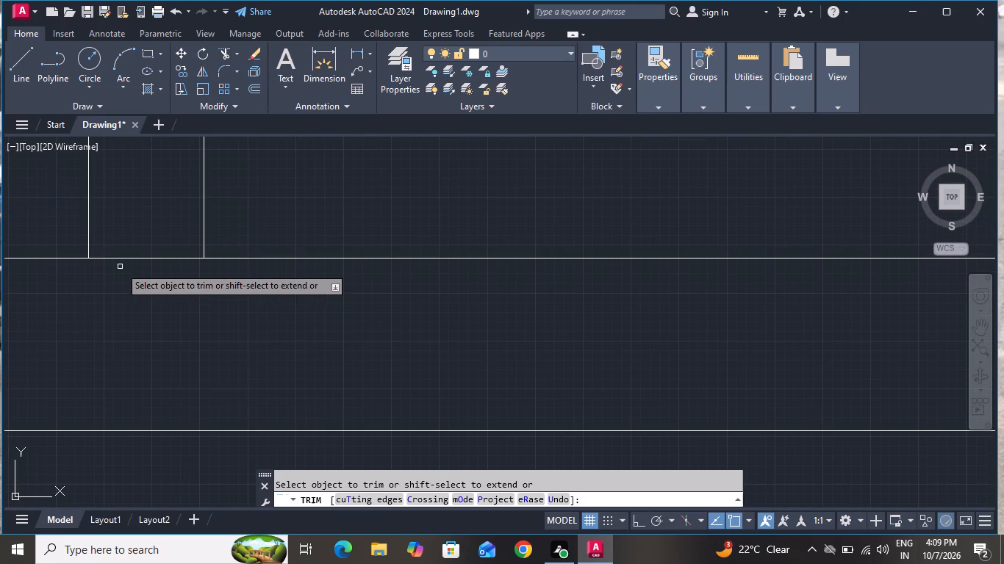
click(134, 238)
click(147, 291)
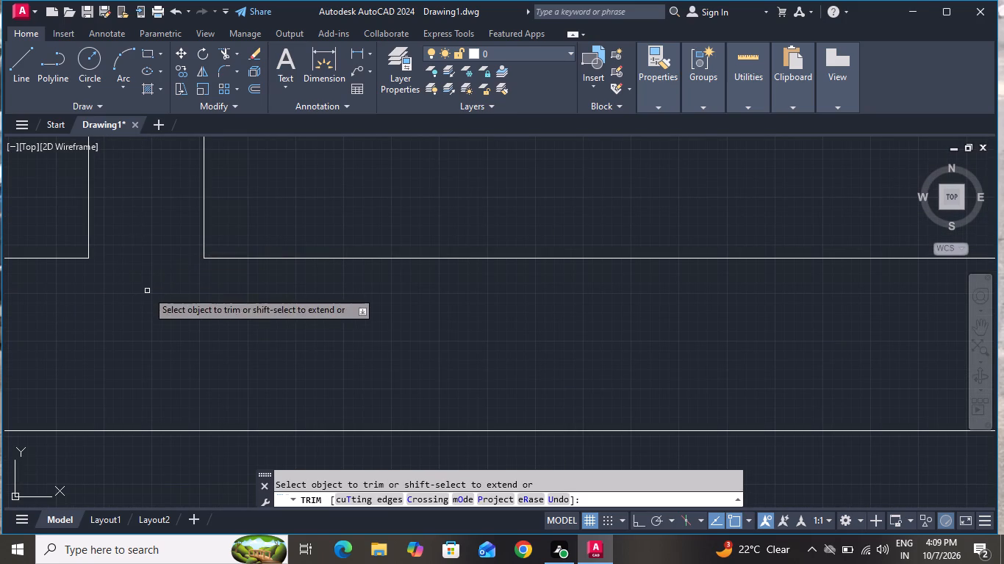
Trim the small southwest room's east partition lines between its lower horizontal partition and the south outer wall.
scroll(195, 328, down, 3)
scroll(260, 336, down, 1)
scroll(261, 339, up, 1)
scroll(262, 339, down, 2)
scroll(177, 325, up, 2)
scroll(177, 325, down, 1)
scroll(177, 325, up, 1)
scroll(177, 325, down, 1)
scroll(177, 325, up, 1)
scroll(177, 325, down, 2)
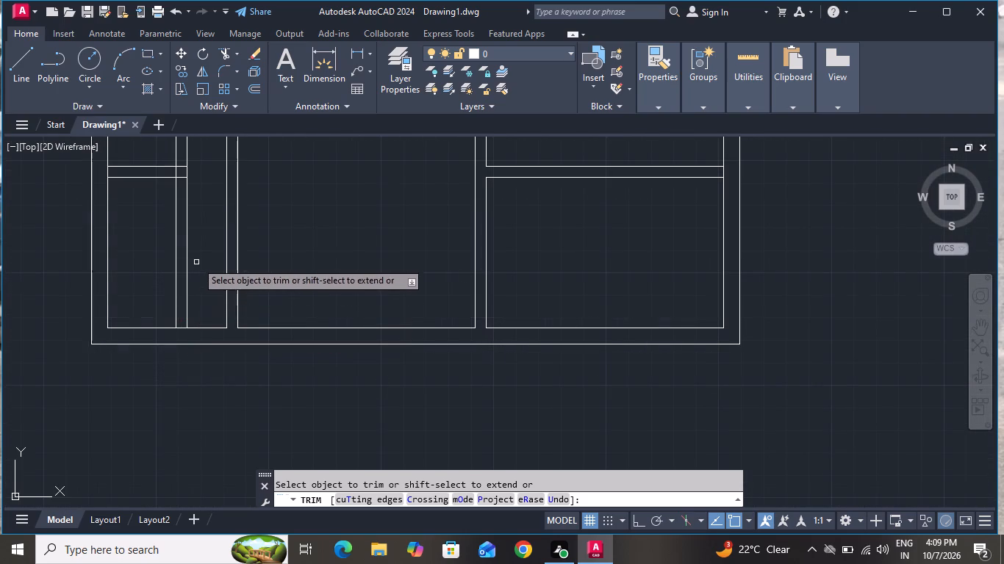
click(198, 260)
click(162, 270)
scroll(159, 270, down, 4)
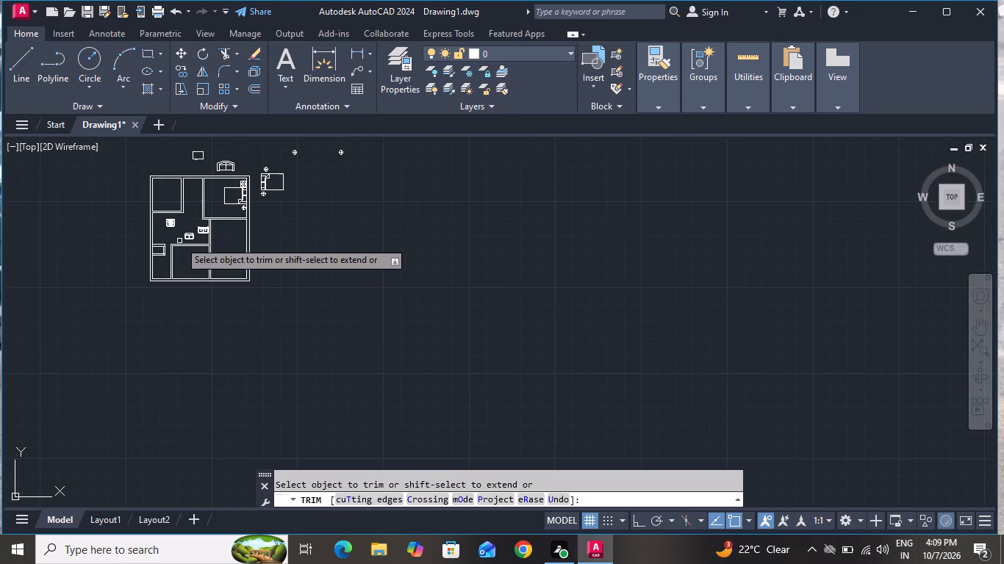
scroll(174, 236, up, 4)
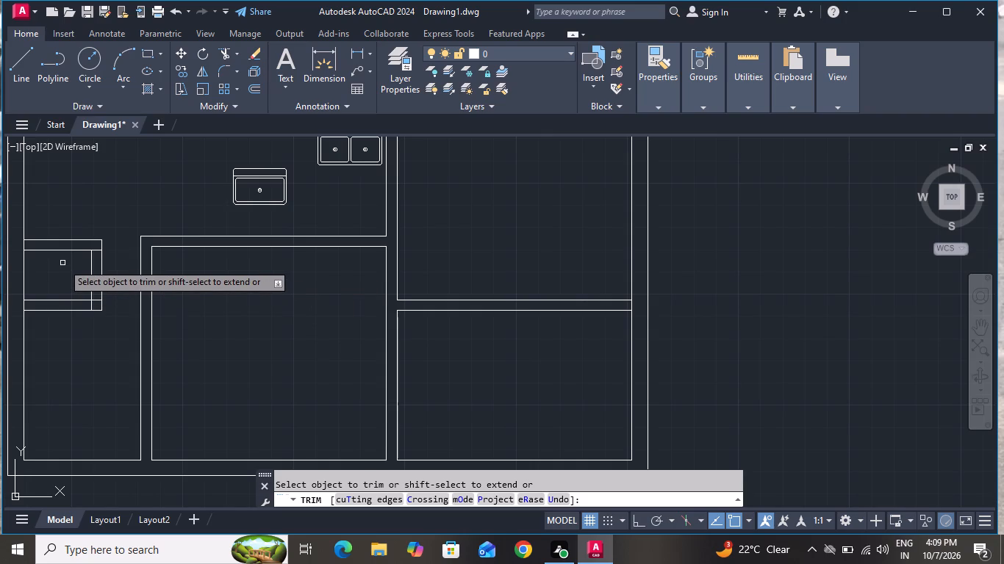
scroll(62, 263, up, 1)
key(Escape)
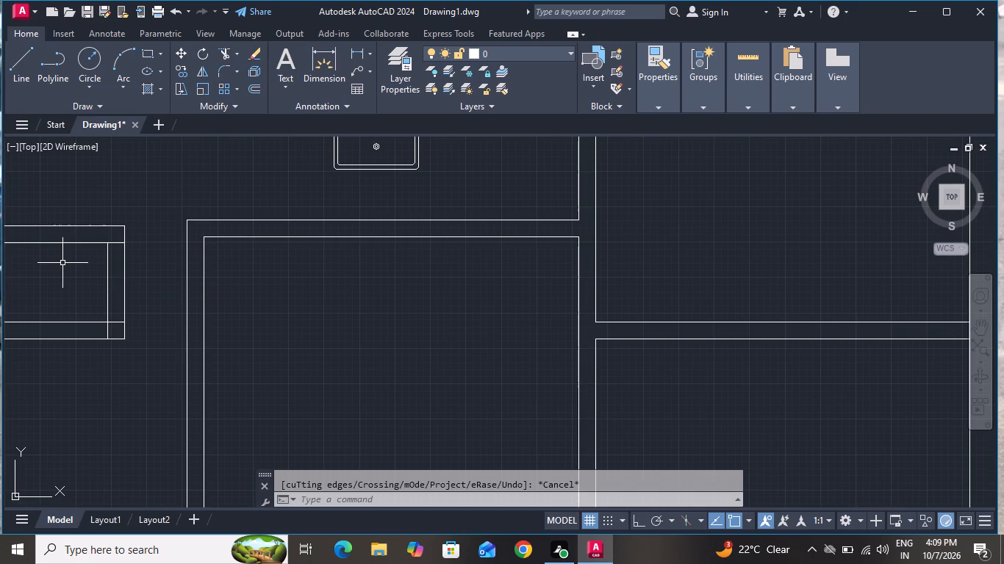
Extend both lines of the small southwest room's lower partition east to the south central room's west partition, the lower line to its far face.
text(ex)
key(space)
key(space)
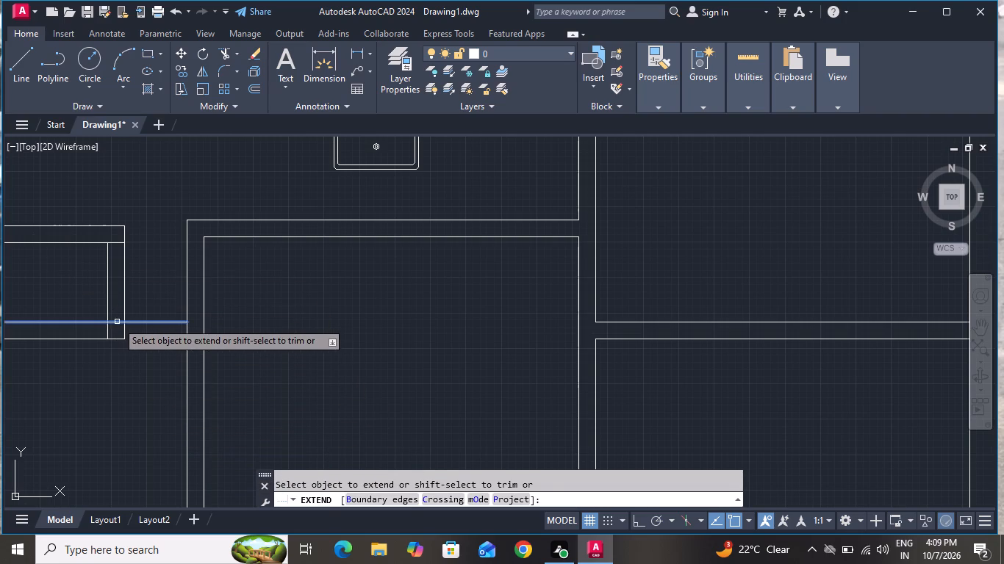
click(118, 322)
click(118, 339)
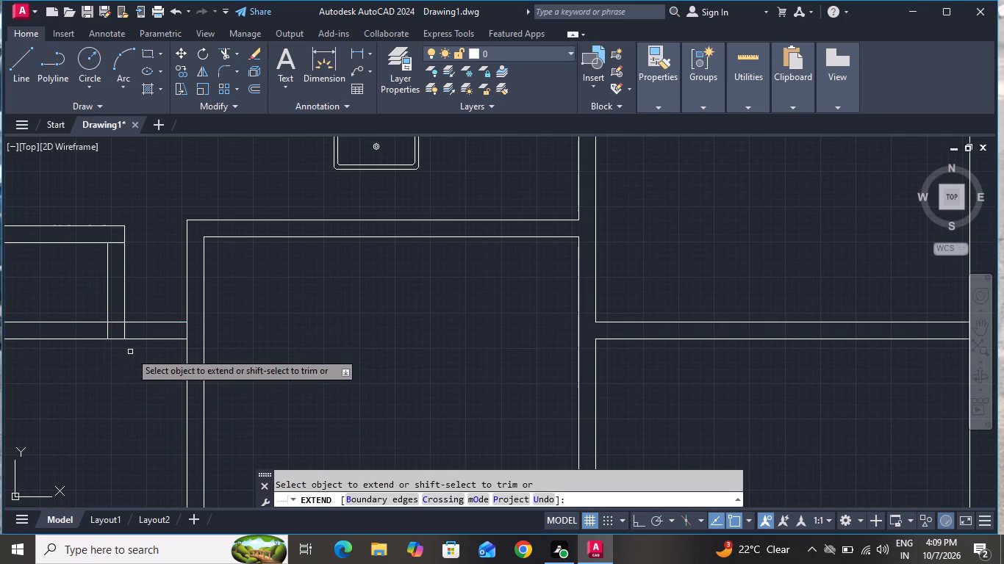
click(156, 341)
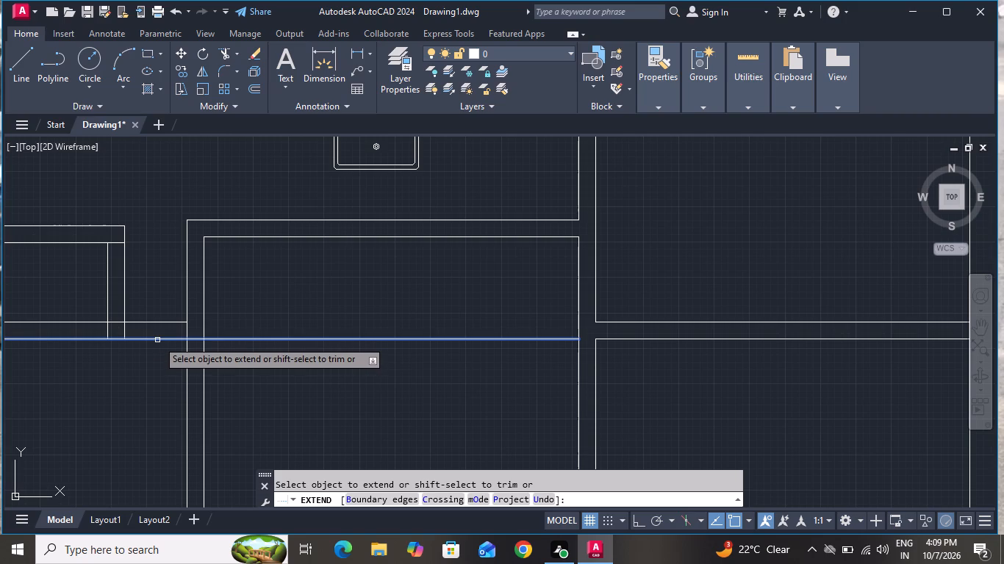
right_click(151, 366)
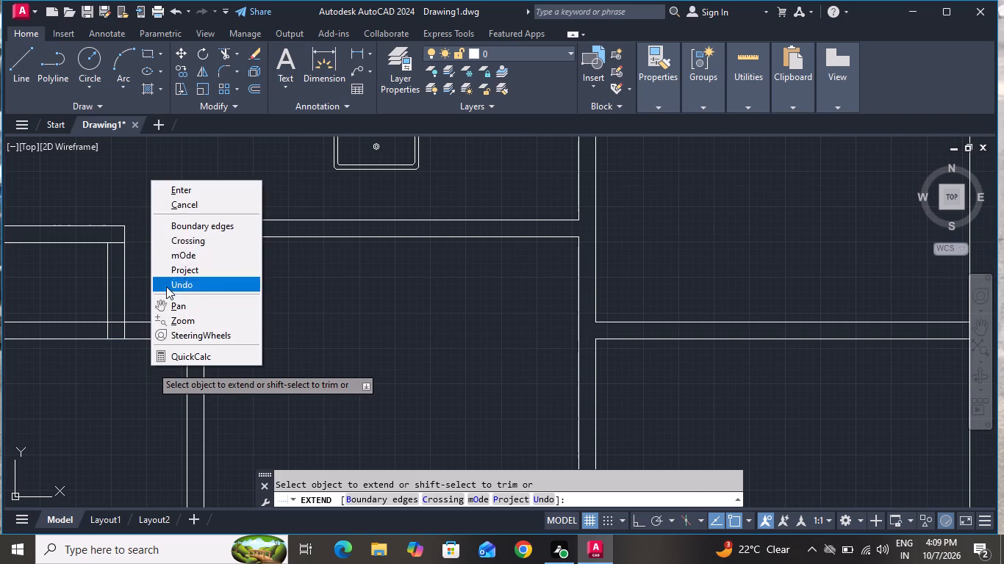
click(176, 214)
click(178, 192)
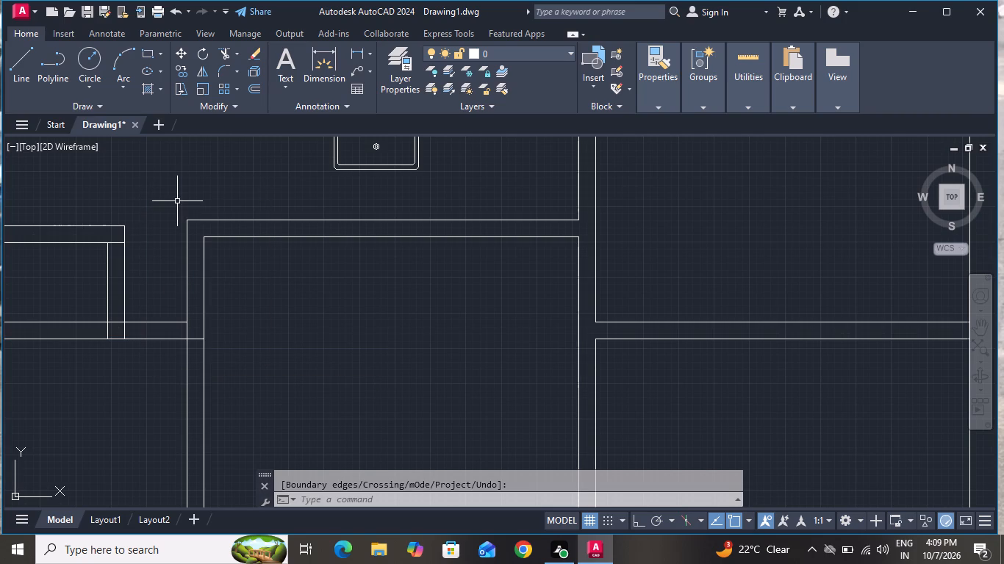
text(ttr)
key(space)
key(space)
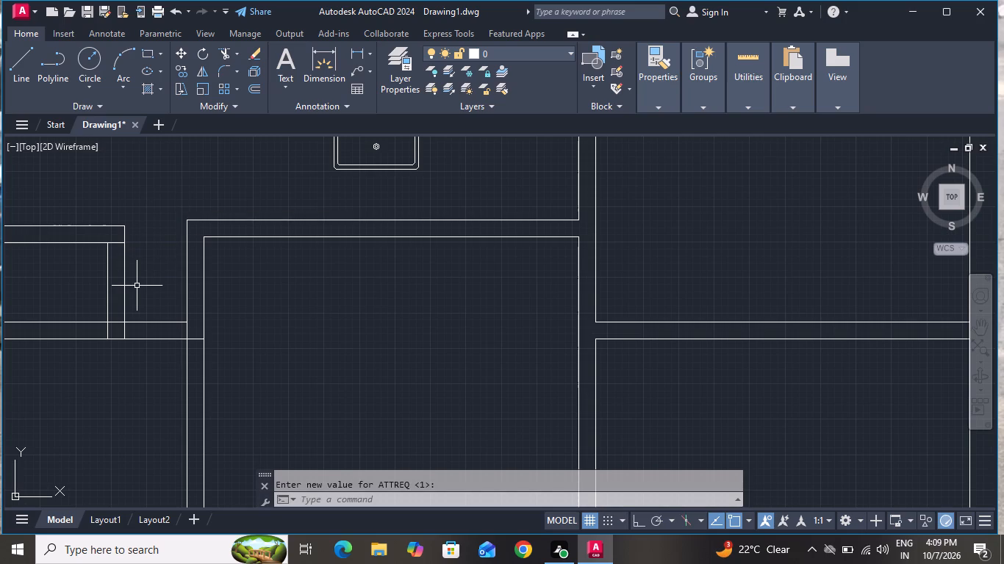
Trim the small southwest room's east partition lines between its upper and lower horizontal partitions.
key(t)
text(r)
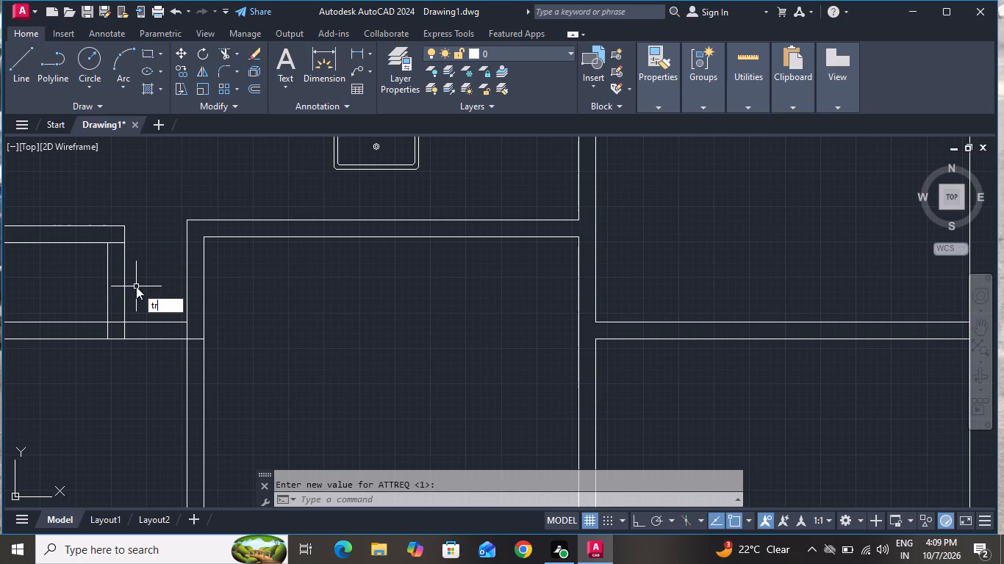
key(space)
key(space)
click(136, 286)
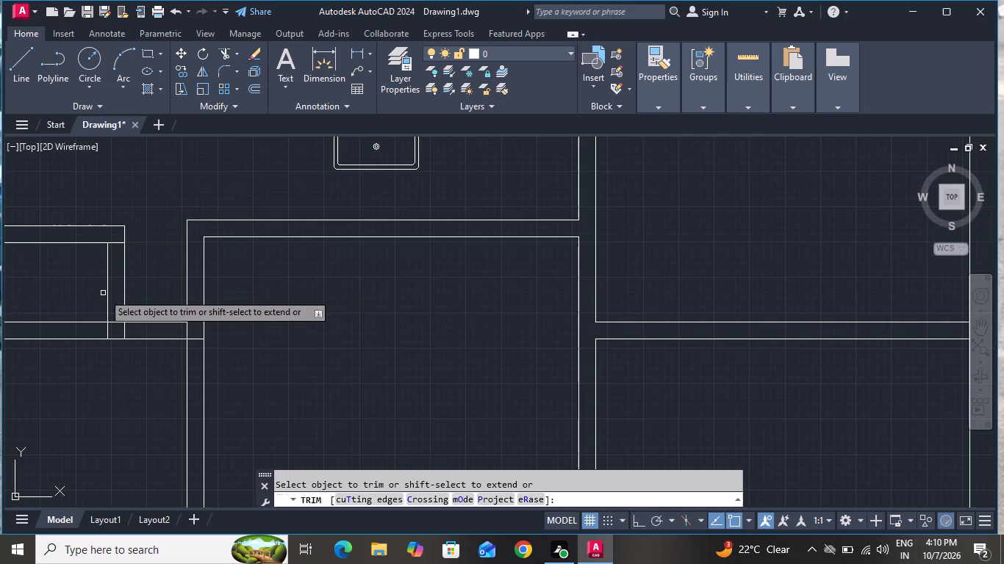
click(103, 289)
click(137, 275)
scroll(139, 275, down, 2)
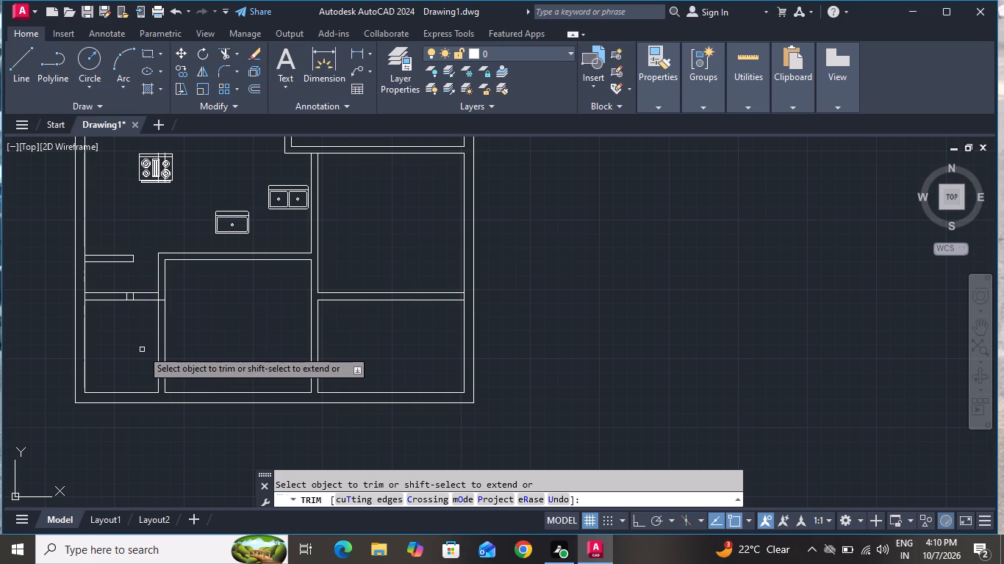
scroll(142, 350, up, 1)
scroll(142, 350, down, 2)
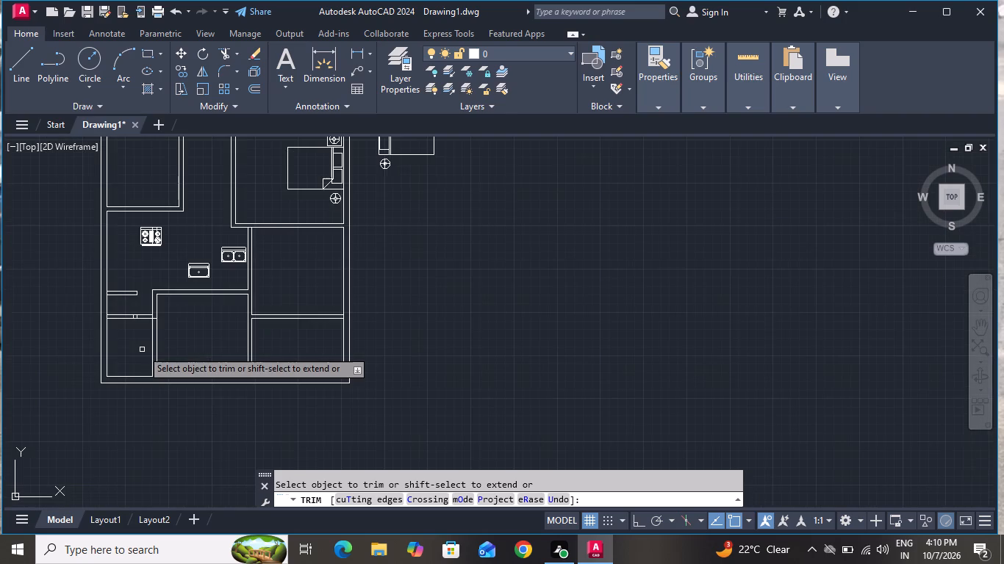
scroll(142, 350, down, 1)
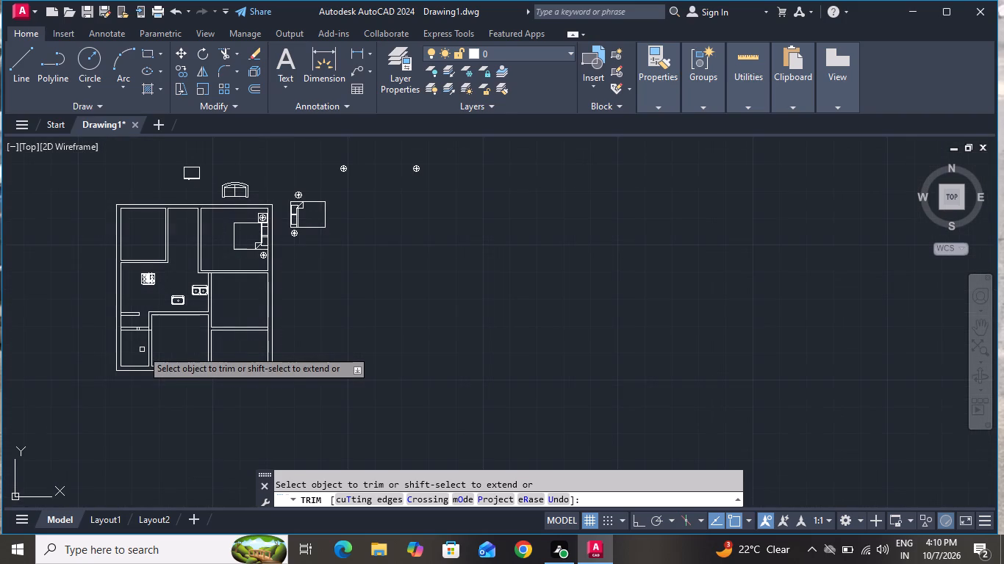
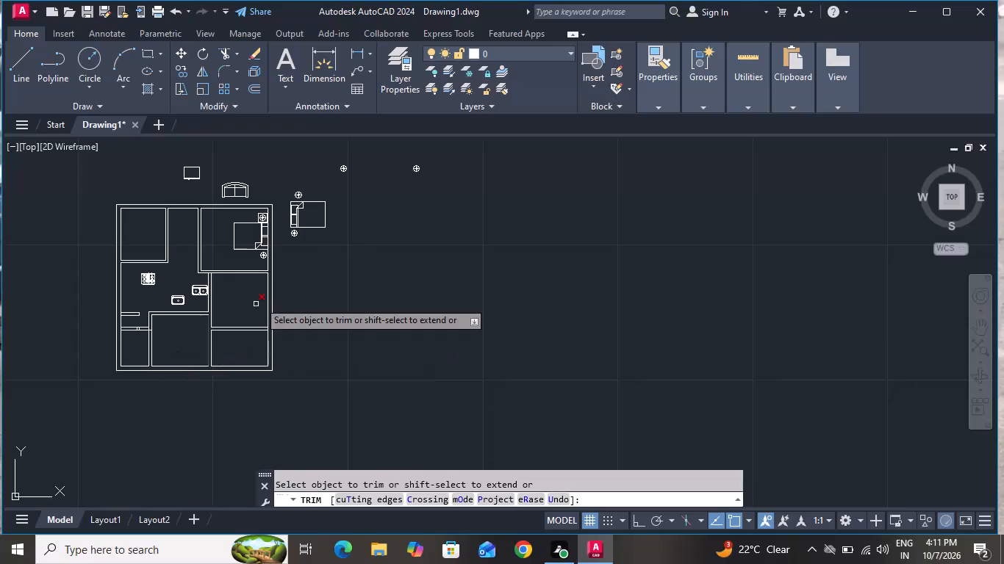
Move the spare bed and its two round lamps from outside the plan into the south central room, along its west partition.
right_click(286, 256)
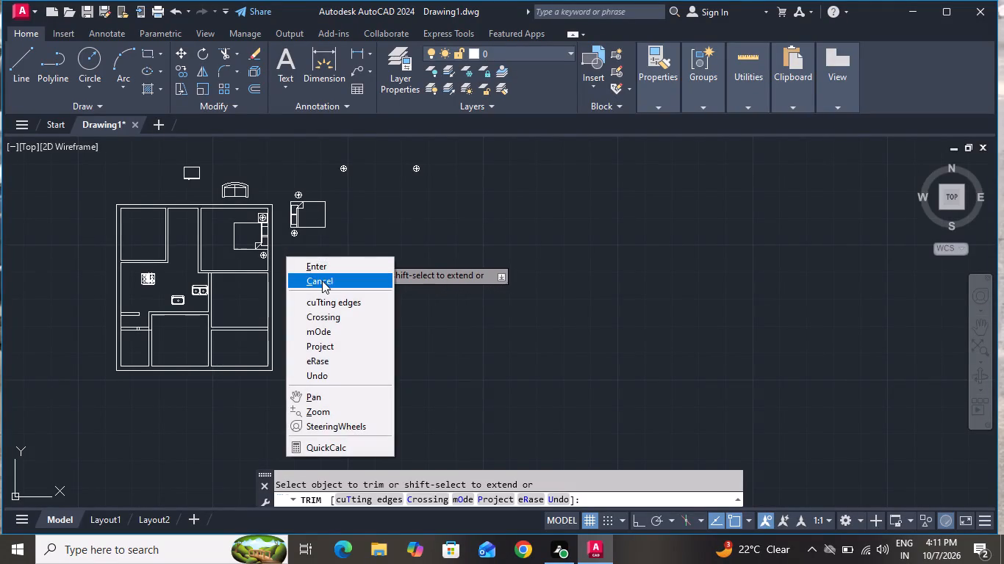
click(322, 281)
click(346, 186)
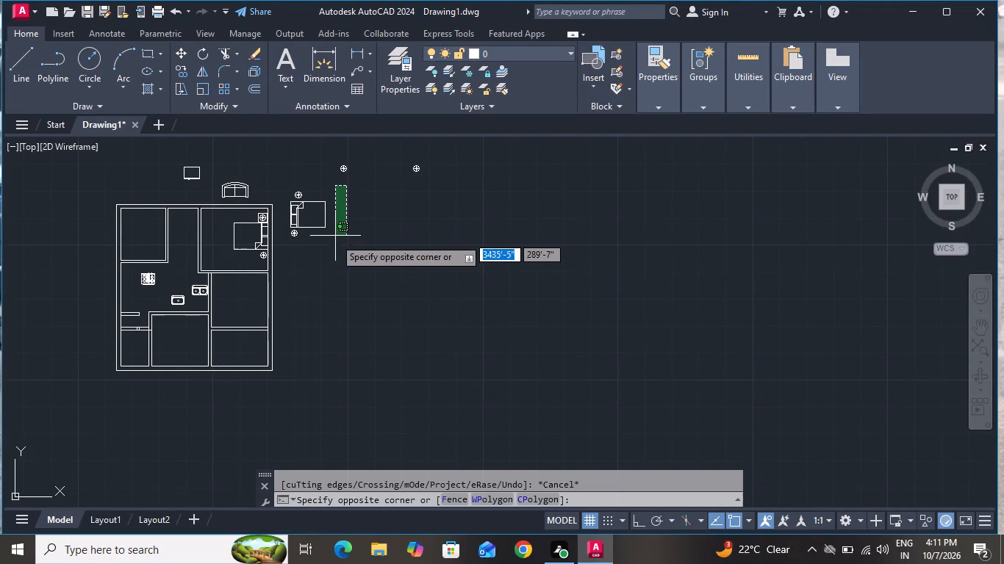
click(285, 256)
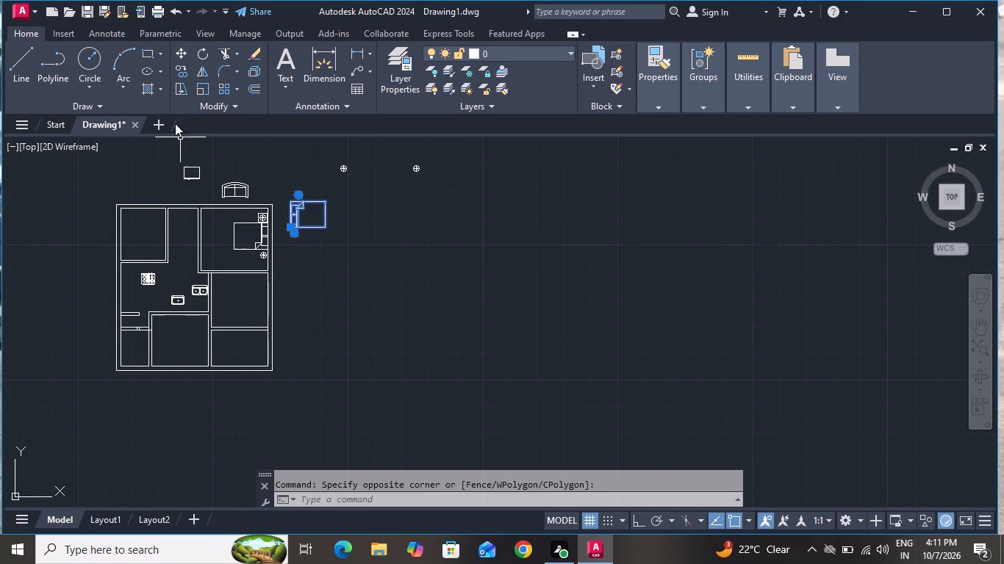
click(182, 53)
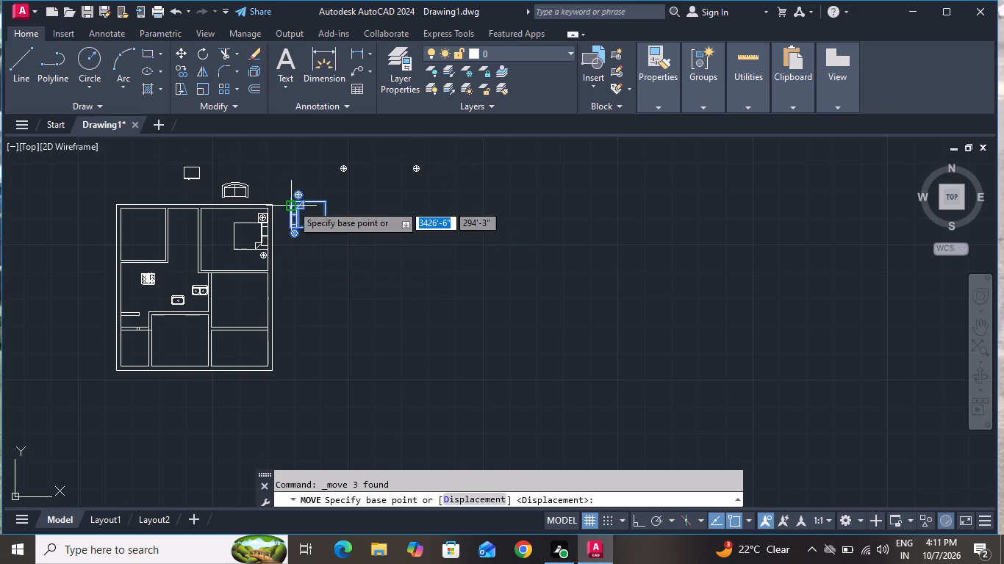
click(292, 204)
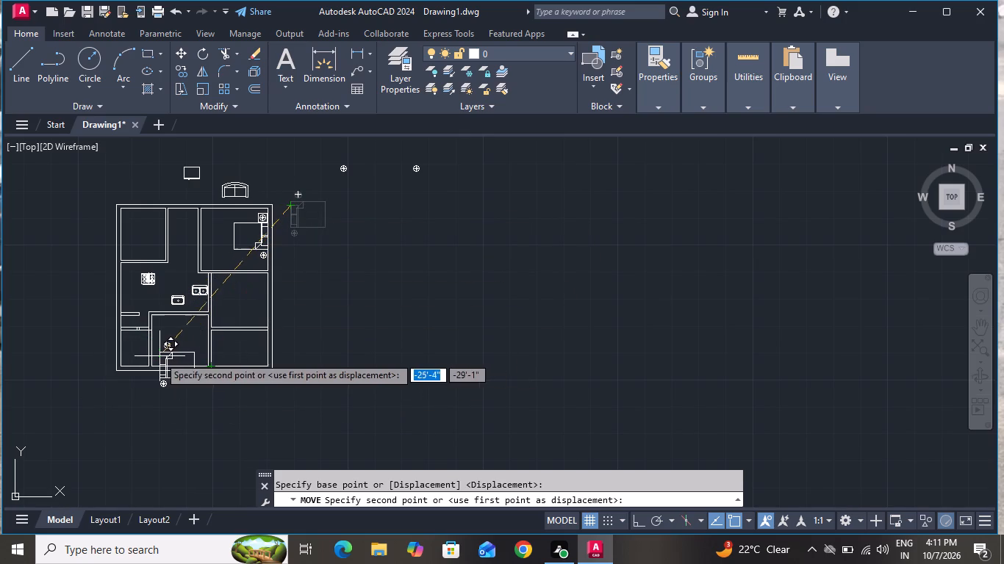
scroll(155, 354, up, 3)
scroll(154, 353, down, 1)
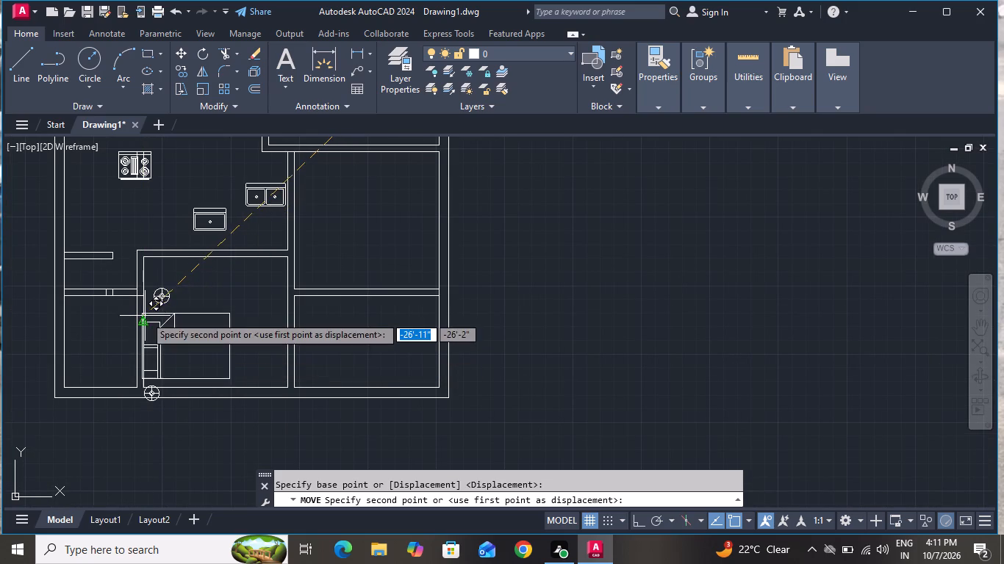
scroll(136, 301, up, 3)
scroll(136, 301, down, 1)
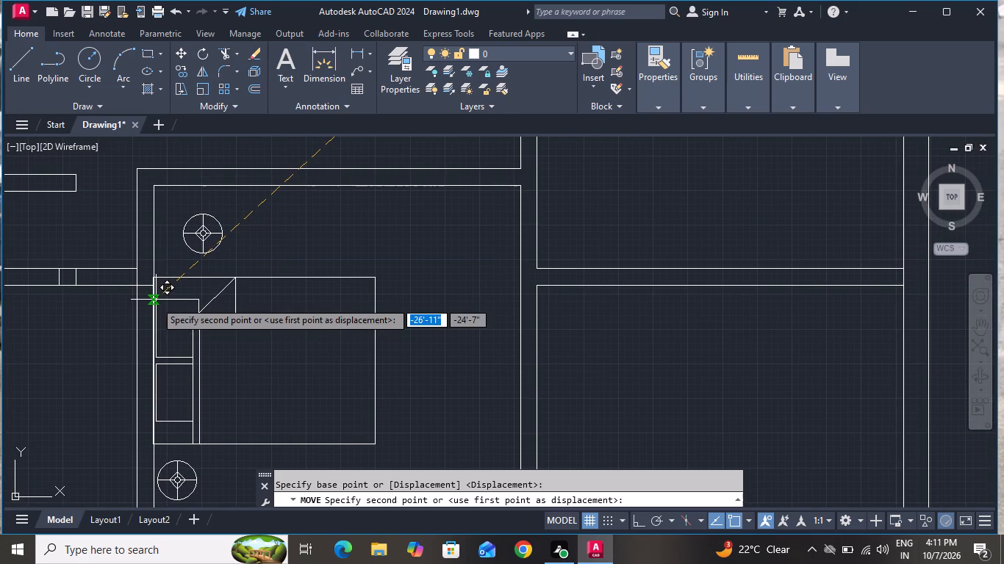
click(155, 305)
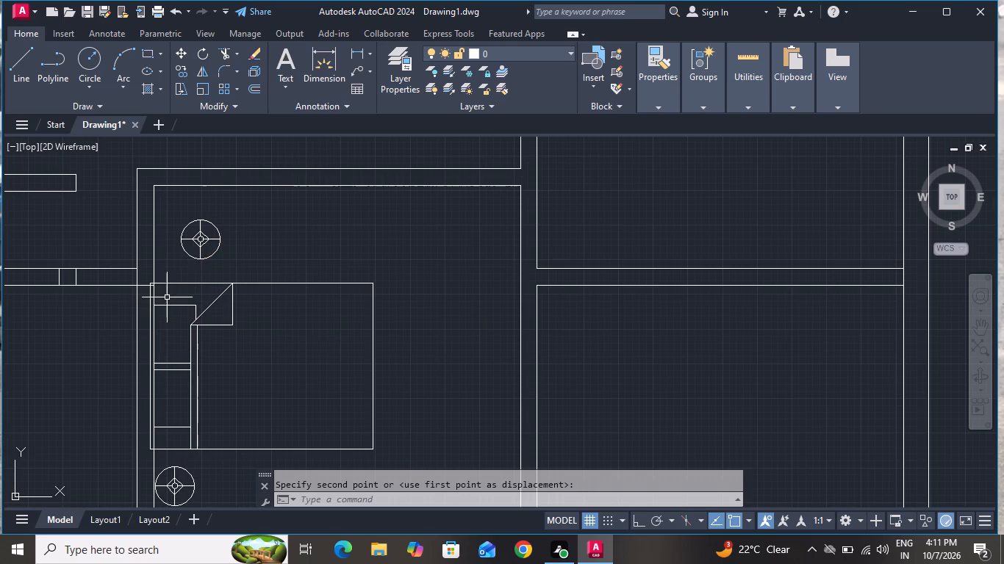
Move the bed alone so its headboard edge meets the inner face of the south central room's west partition.
scroll(165, 287, up, 2)
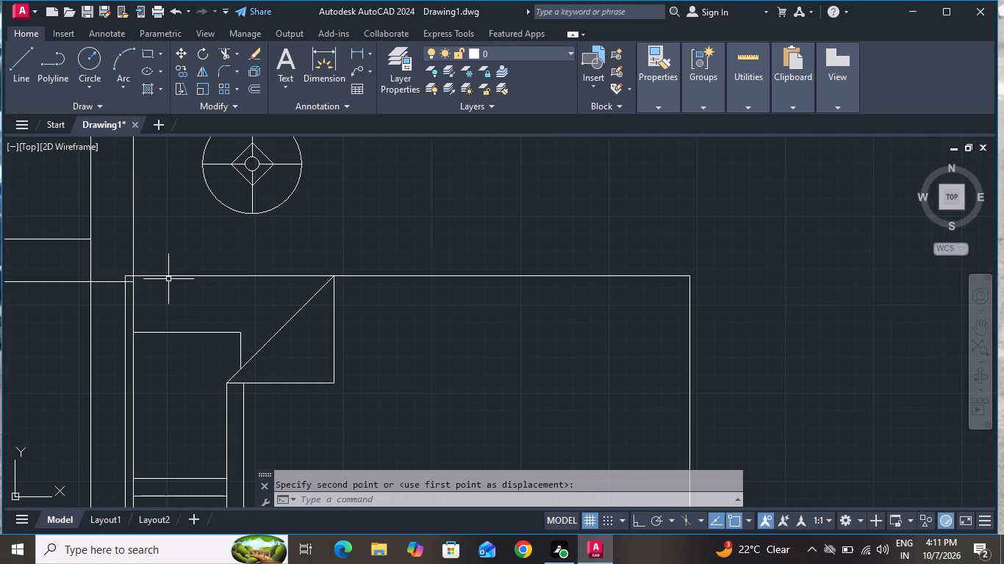
click(170, 275)
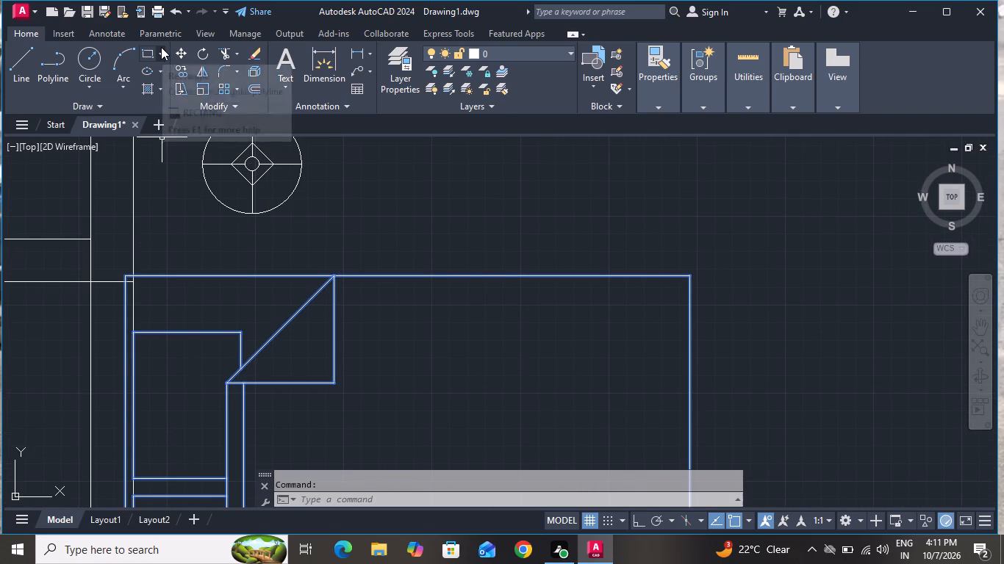
click(173, 47)
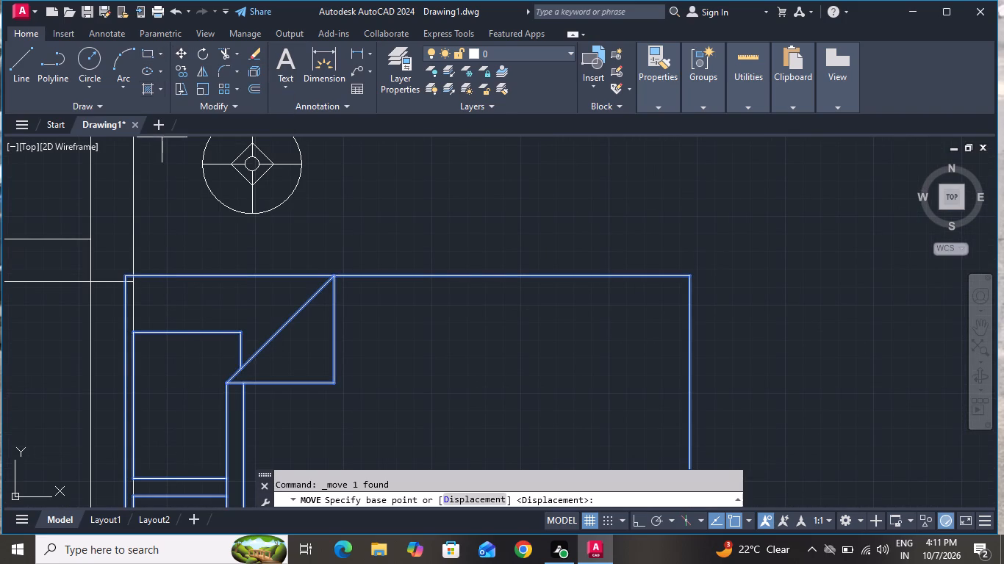
click(123, 273)
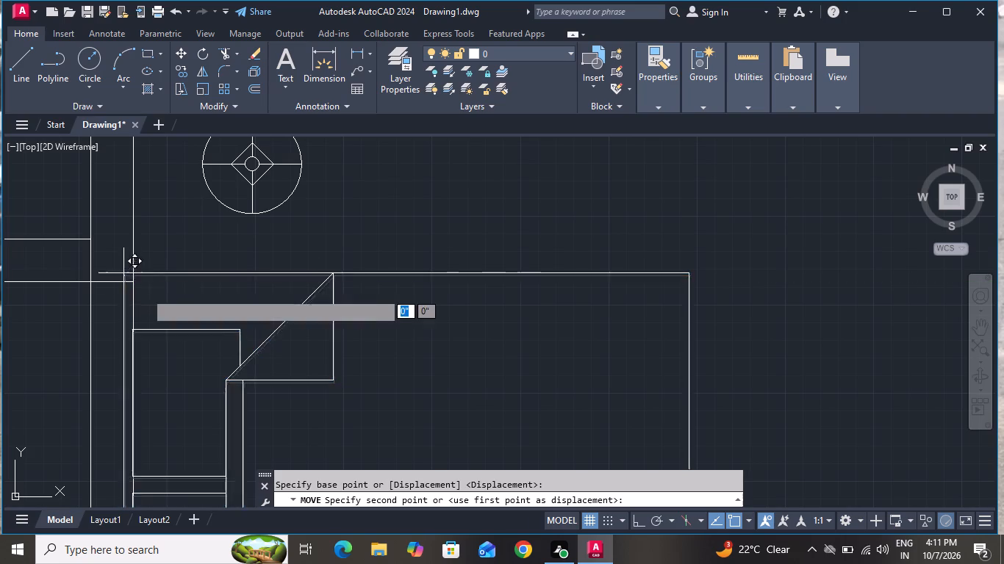
click(129, 272)
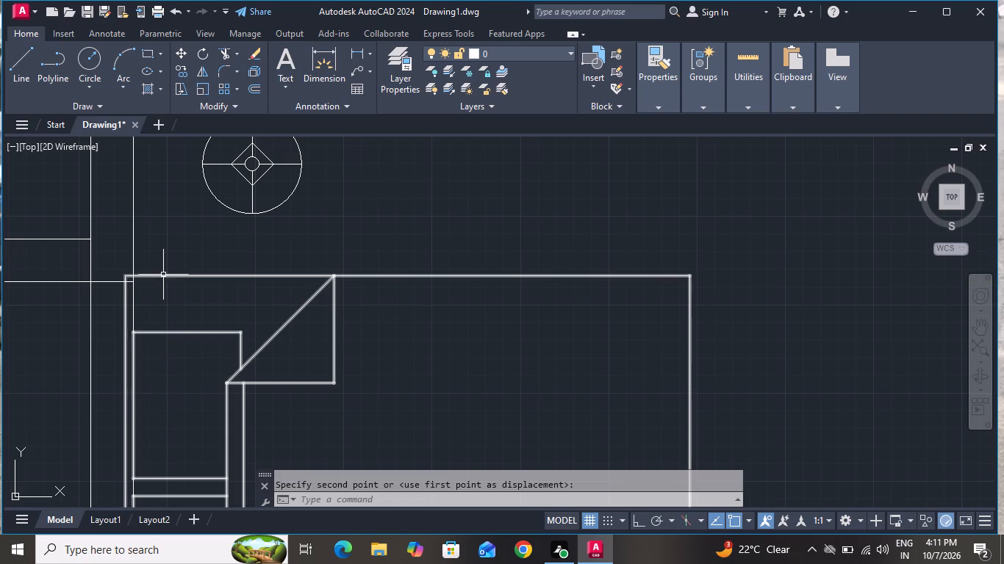
click(140, 272)
click(157, 290)
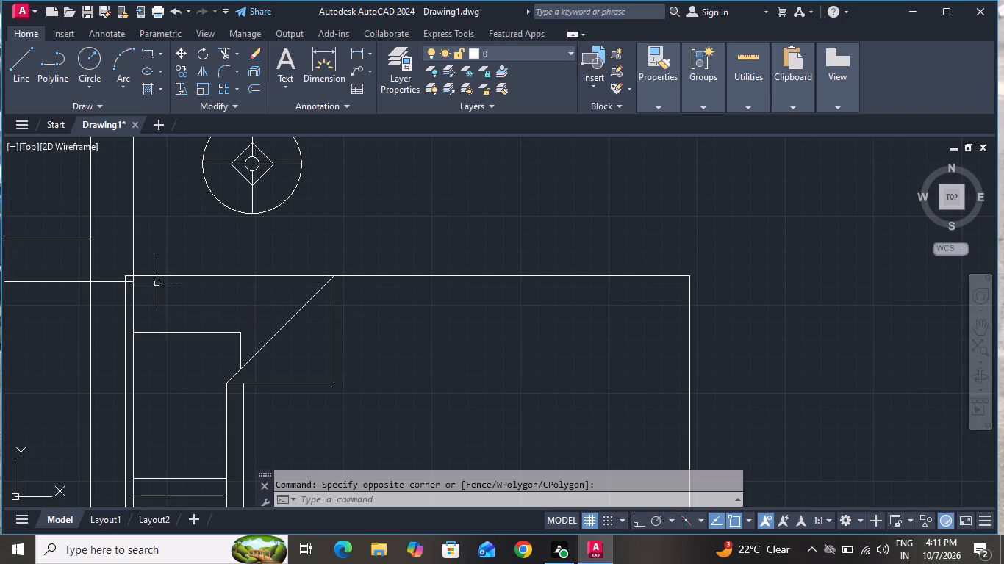
click(162, 277)
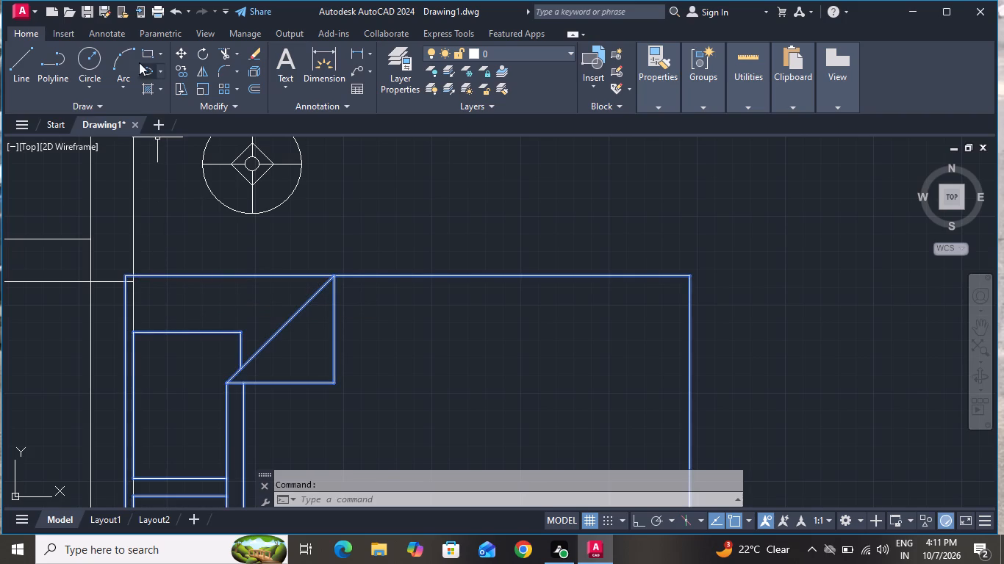
click(179, 54)
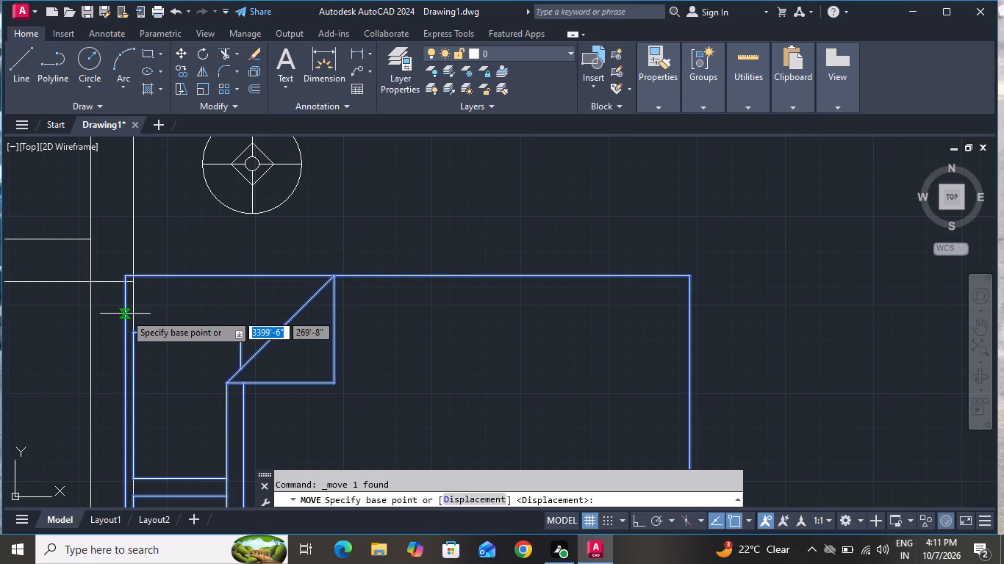
click(127, 272)
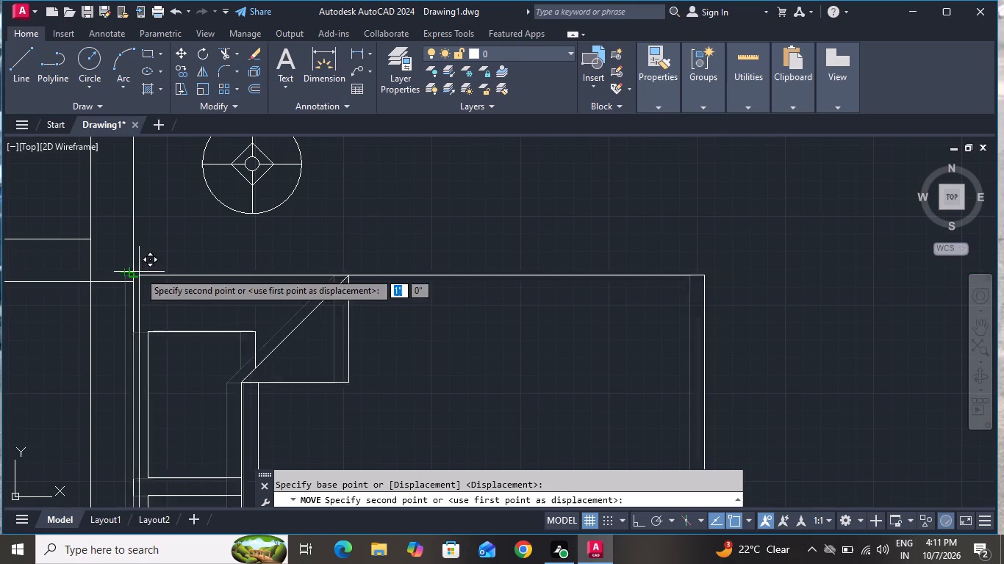
click(135, 258)
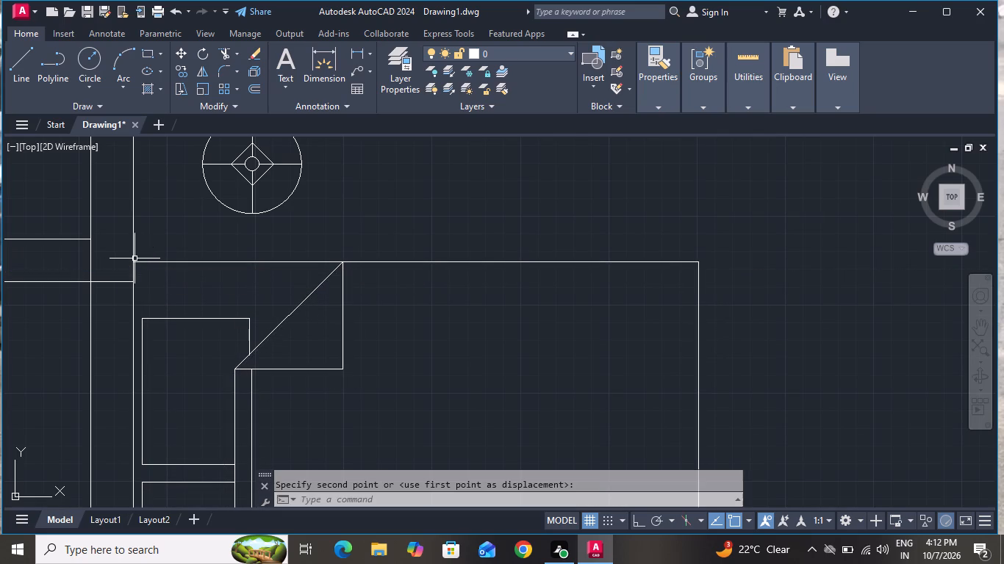
Move the round lamp south of the bed slightly northeast, clear of the west partition.
scroll(168, 288, down, 2)
scroll(172, 291, up, 1)
scroll(172, 291, down, 1)
scroll(202, 376, down, 1)
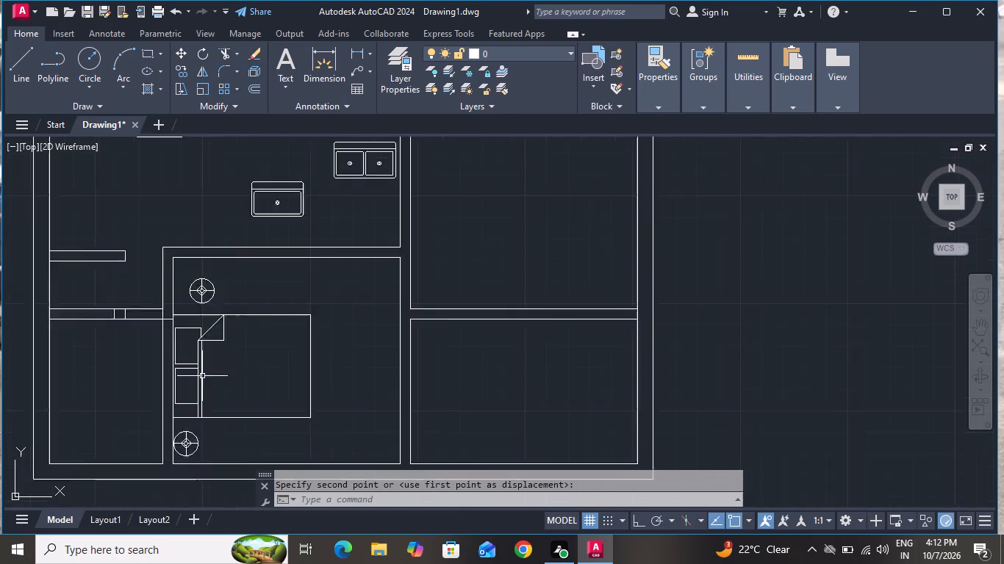
scroll(202, 376, down, 1)
scroll(195, 428, up, 5)
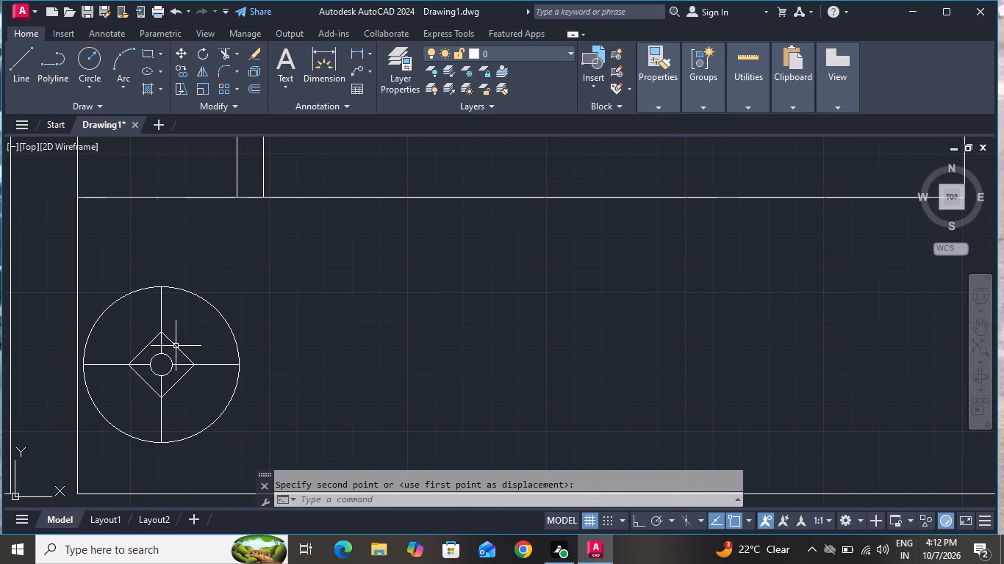
click(174, 344)
click(187, 55)
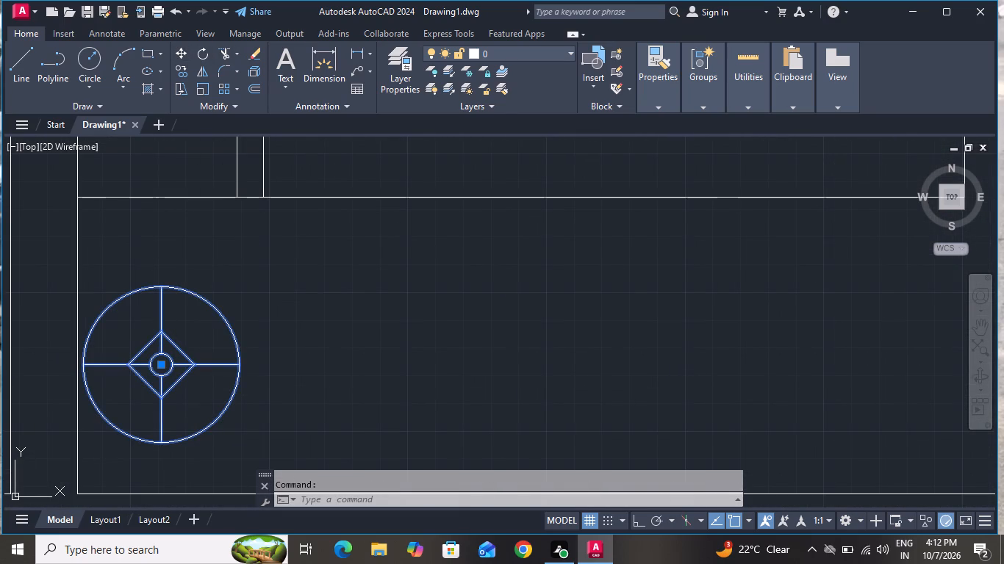
click(157, 369)
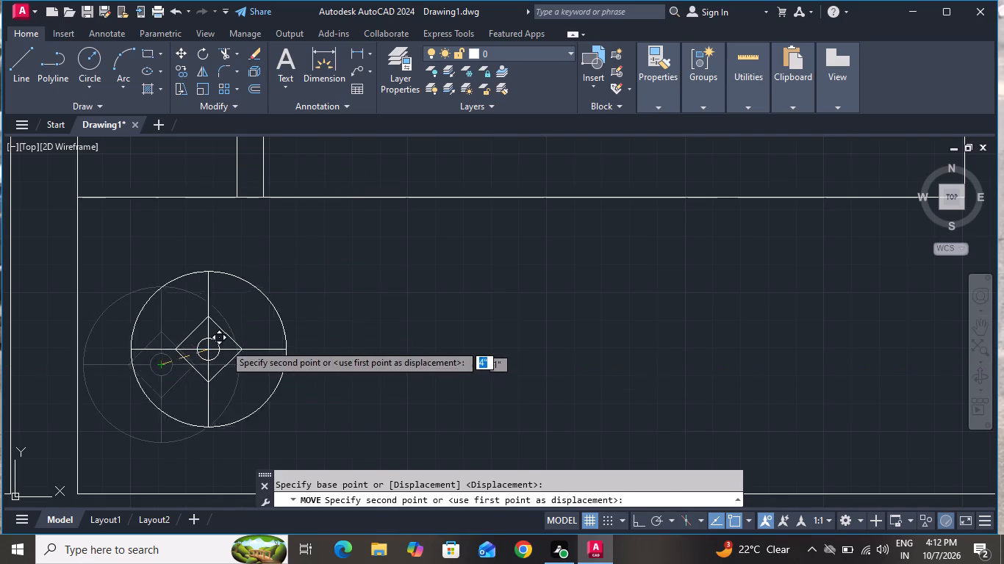
click(237, 328)
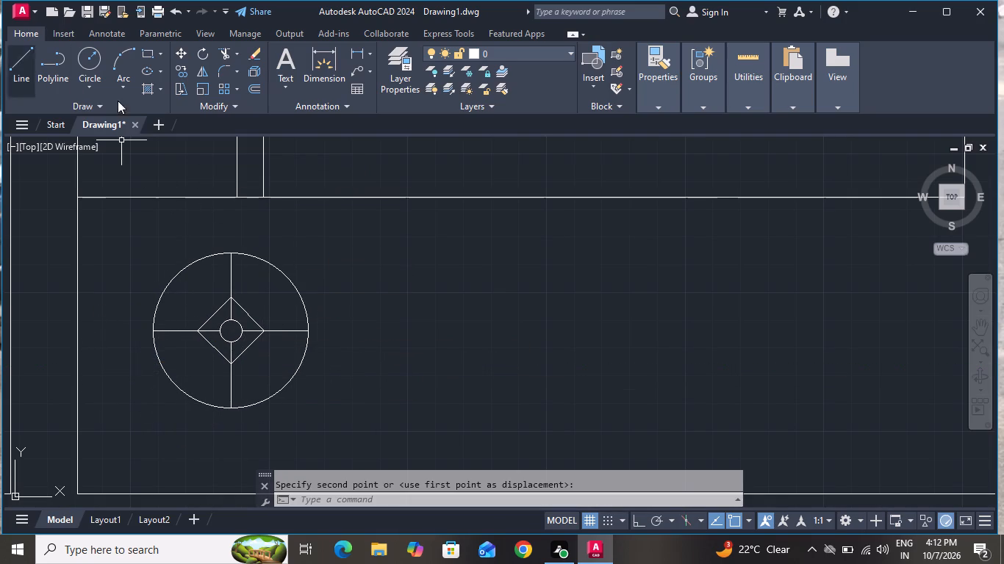
Draw a roughly square side-table rectangle, about 1'-7" high, around the lamp south of the bed.
click(150, 47)
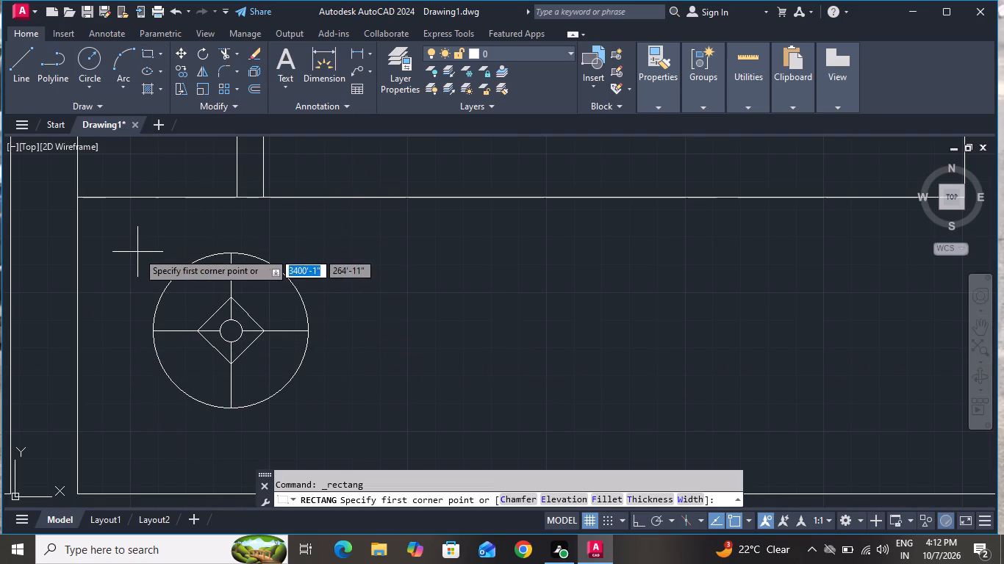
click(126, 223)
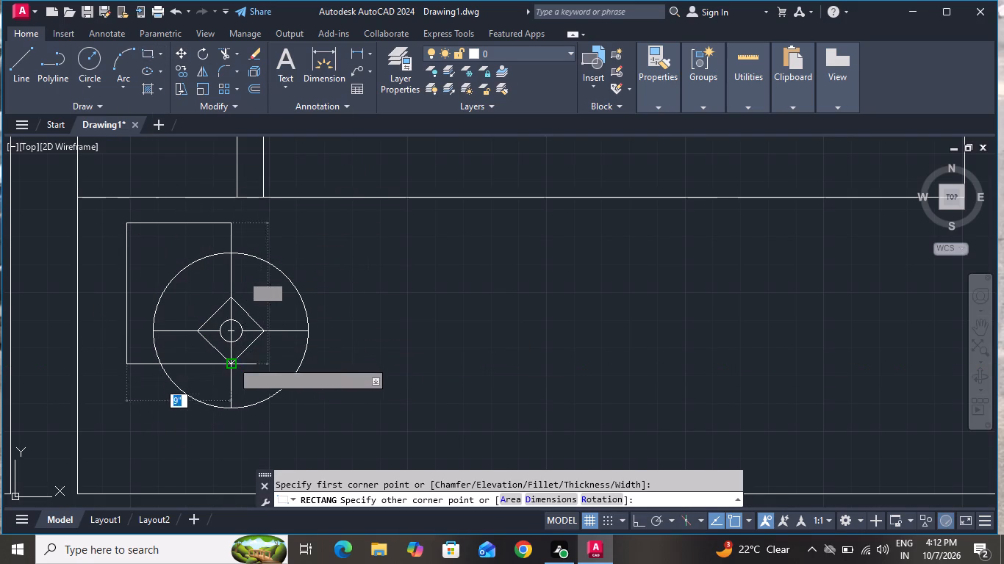
click(343, 435)
Move the round lamp north of the bed slightly west, toward the west partition.
scroll(345, 438, down, 4)
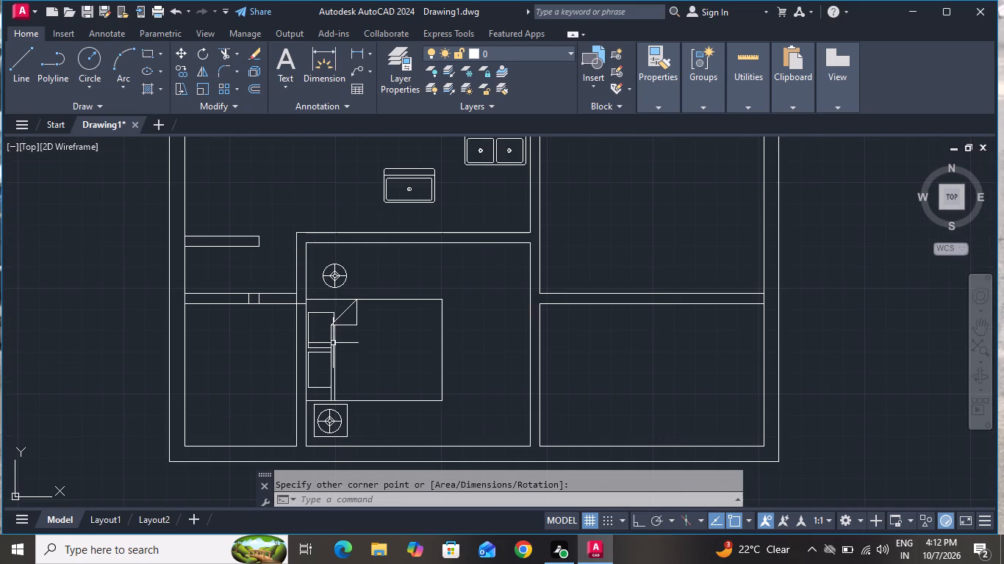
scroll(358, 261, up, 2)
click(290, 303)
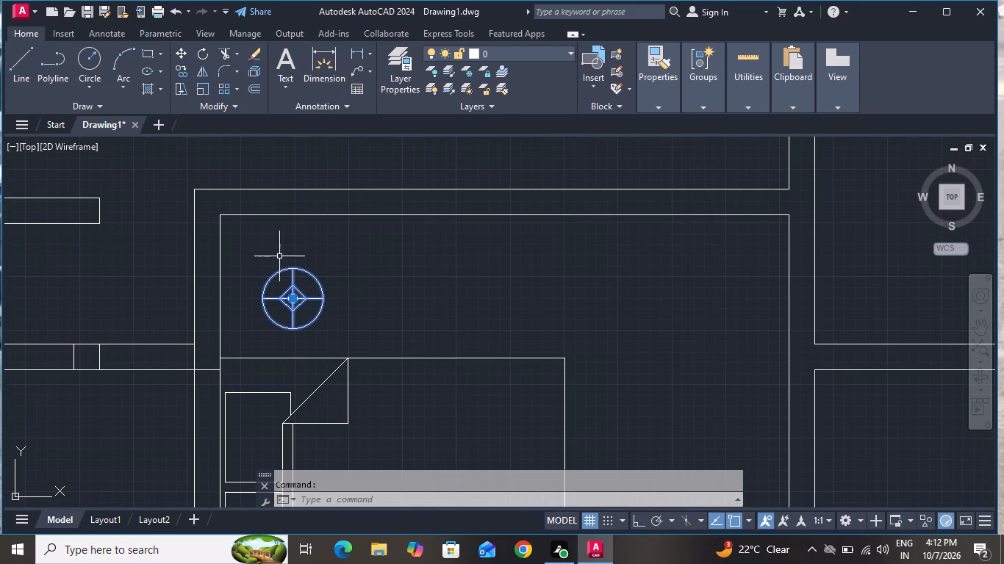
click(176, 46)
click(292, 300)
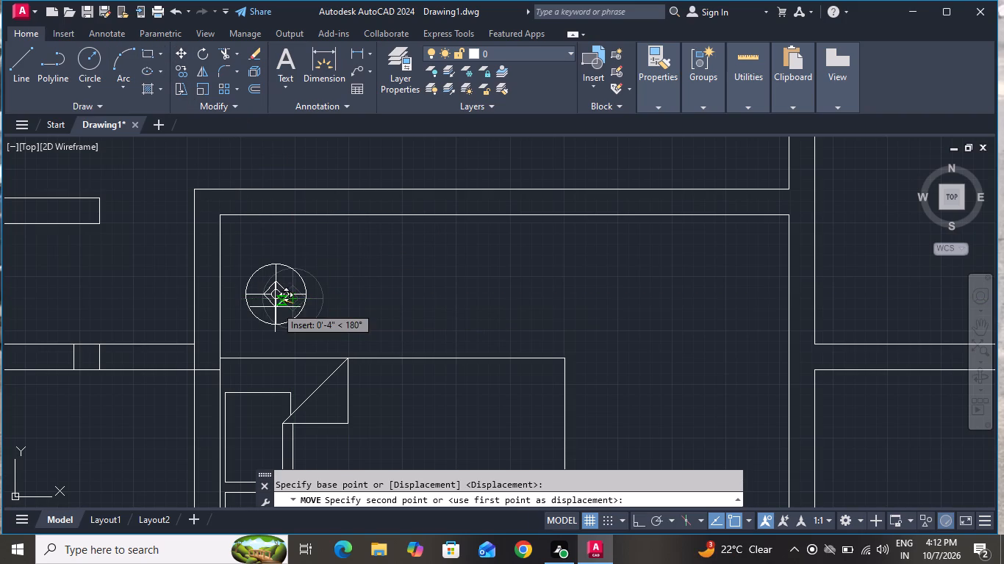
click(276, 308)
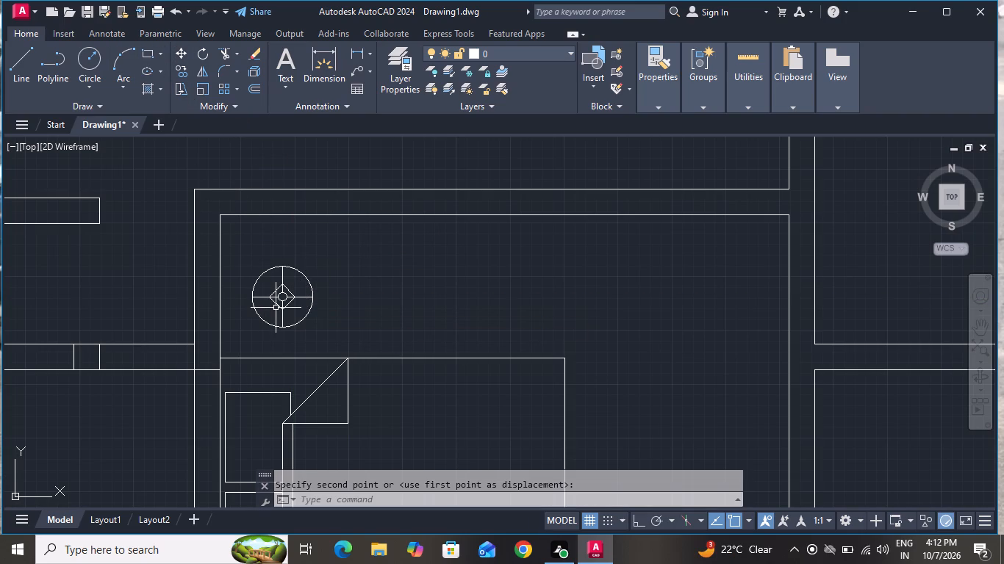
Move the round lamp north of the bed slightly southwest, closer to the bed and the west partition.
scroll(276, 308, down, 3)
scroll(276, 308, up, 2)
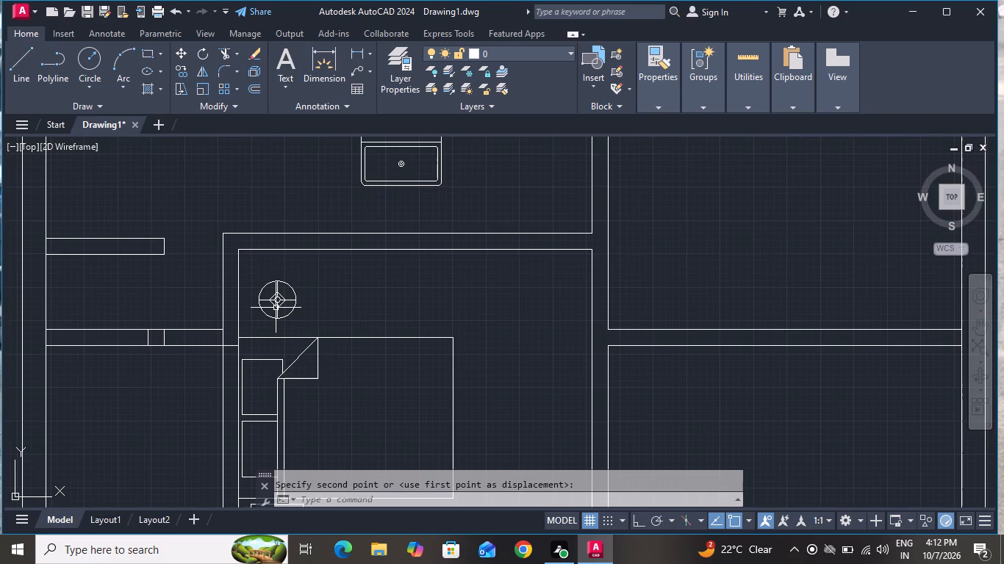
scroll(276, 308, down, 1)
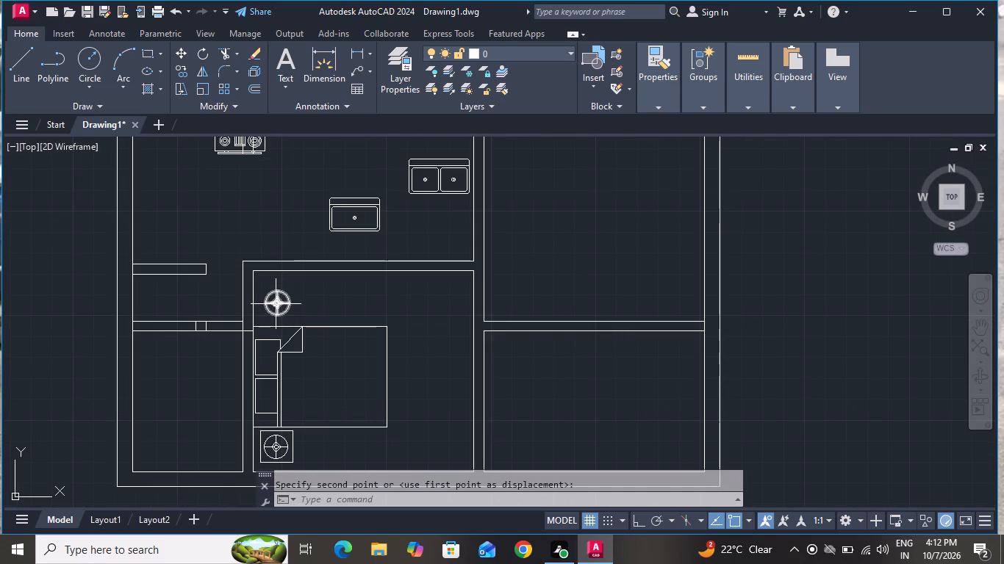
scroll(276, 304, up, 1)
click(276, 304)
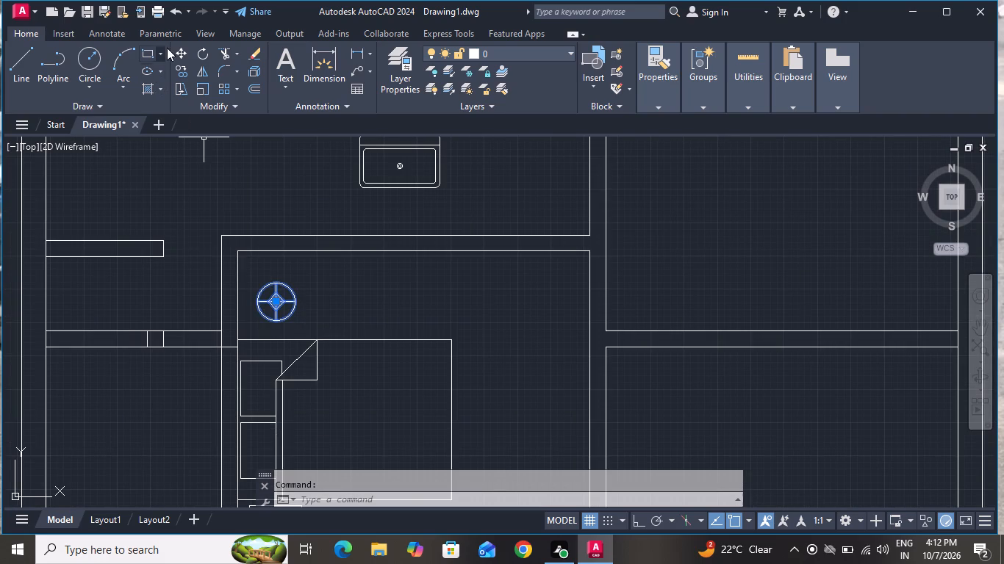
click(181, 46)
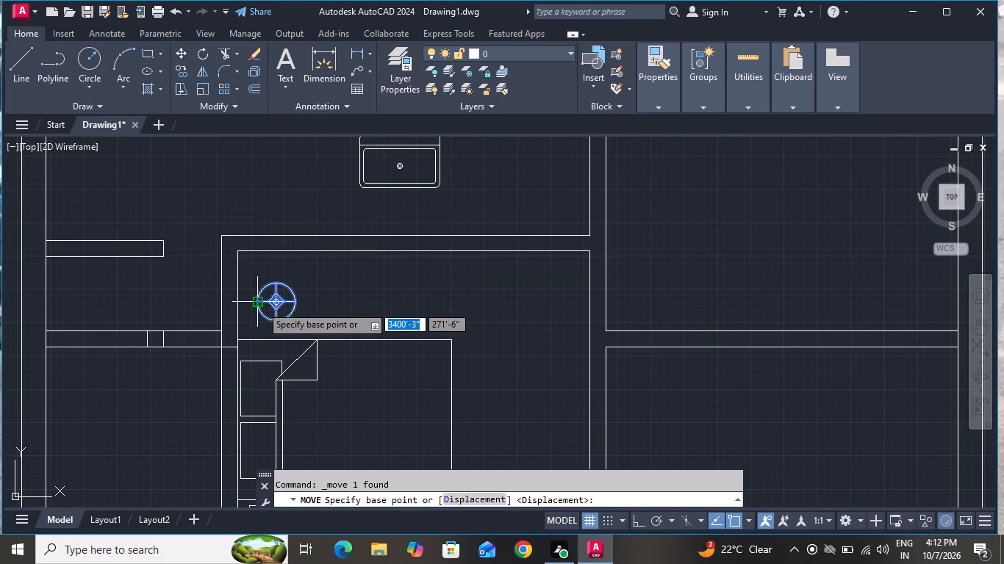
scroll(259, 305, up, 3)
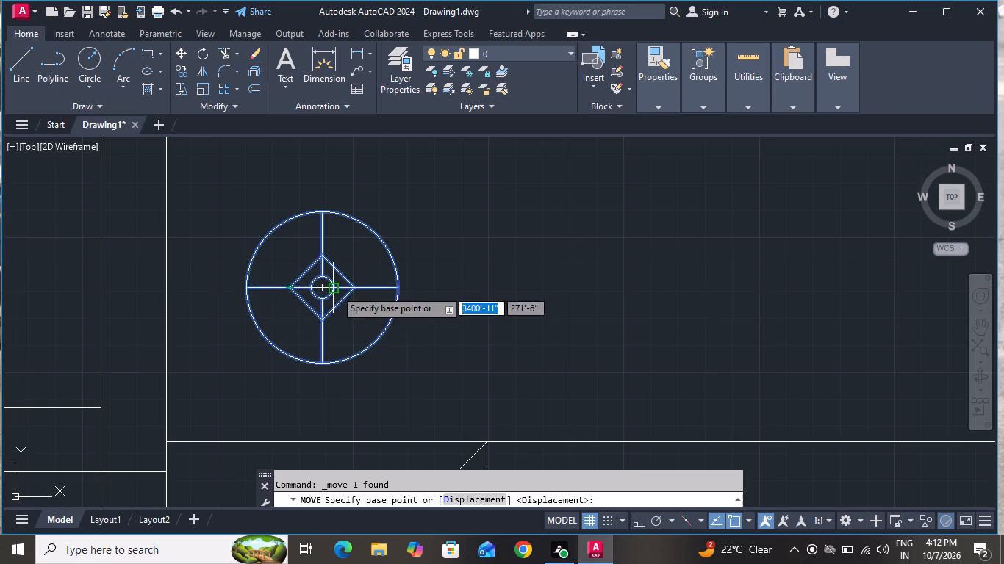
click(323, 289)
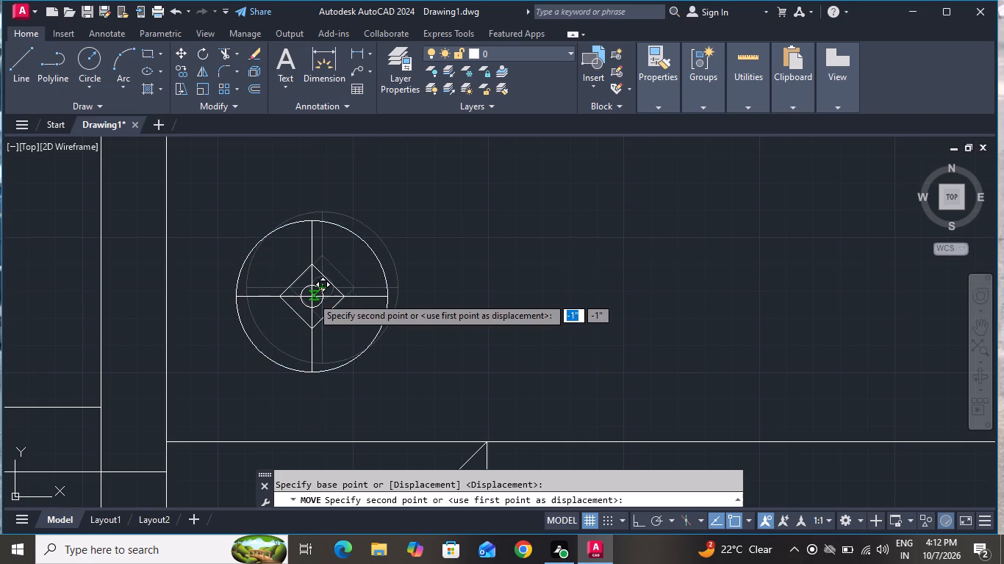
click(302, 306)
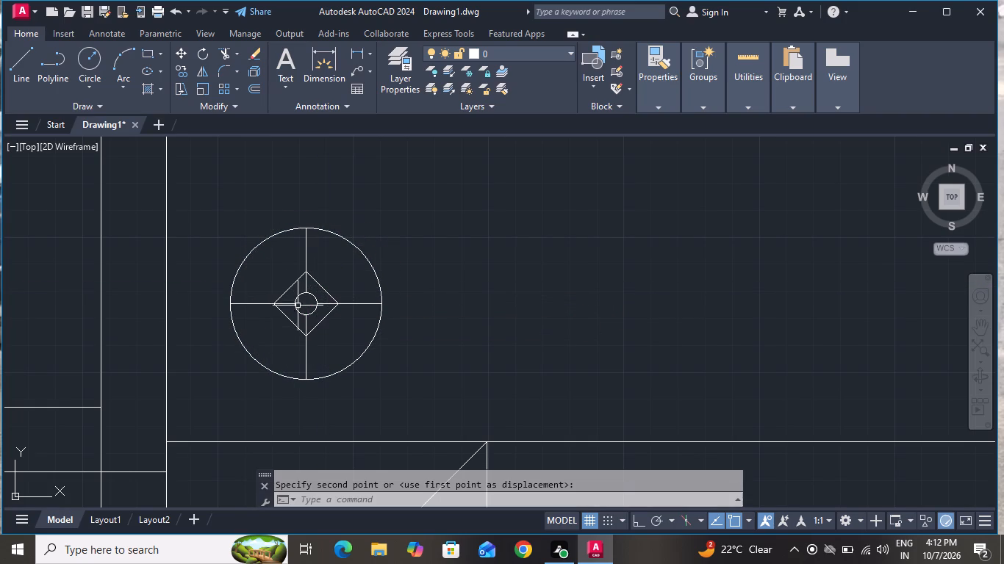
Draw a roughly square side-table rectangle, about 1'-6" wide, around the lamp north of the bed.
click(148, 51)
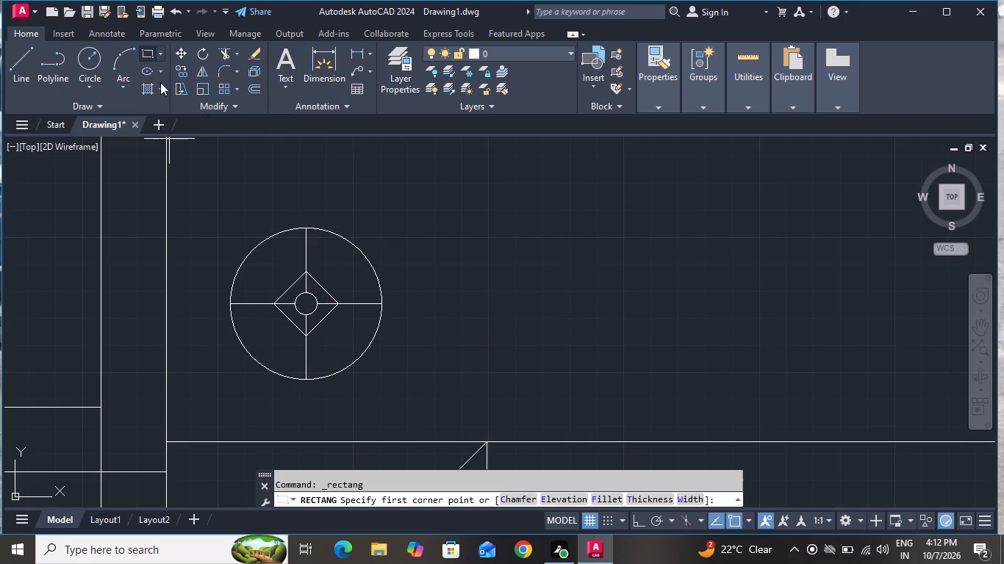
click(210, 206)
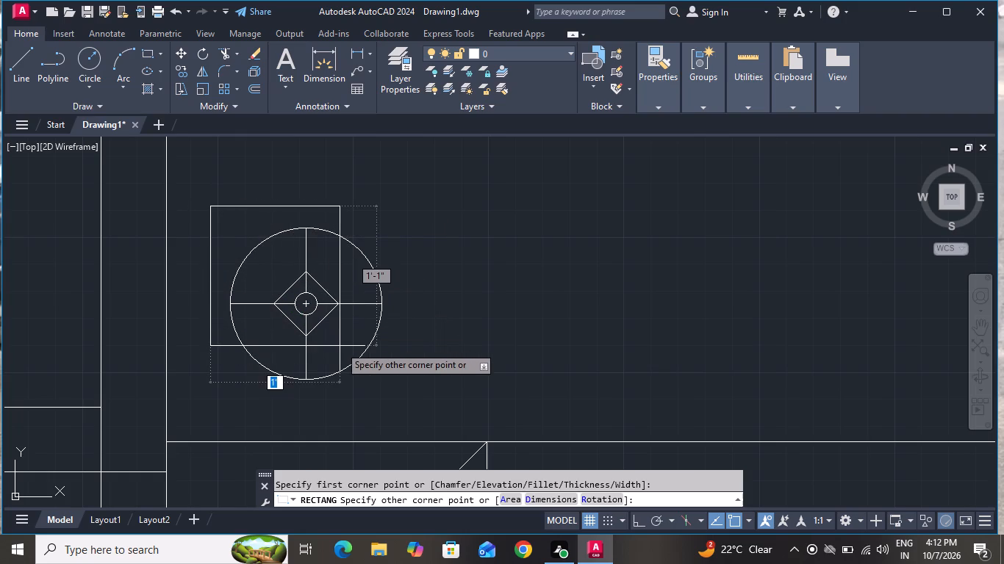
click(406, 402)
scroll(406, 402, down, 3)
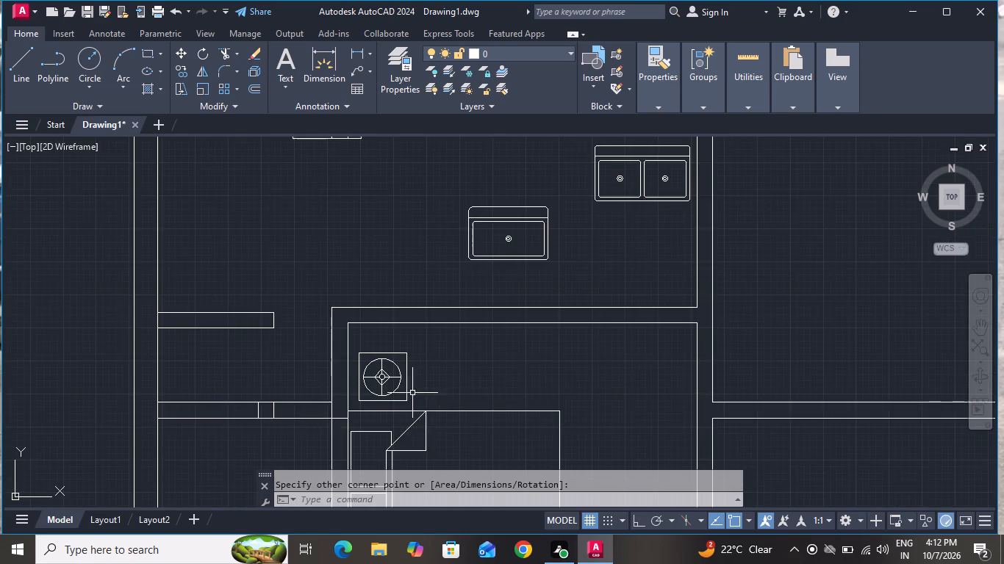
scroll(431, 376, down, 2)
scroll(433, 374, up, 1)
scroll(433, 362, down, 2)
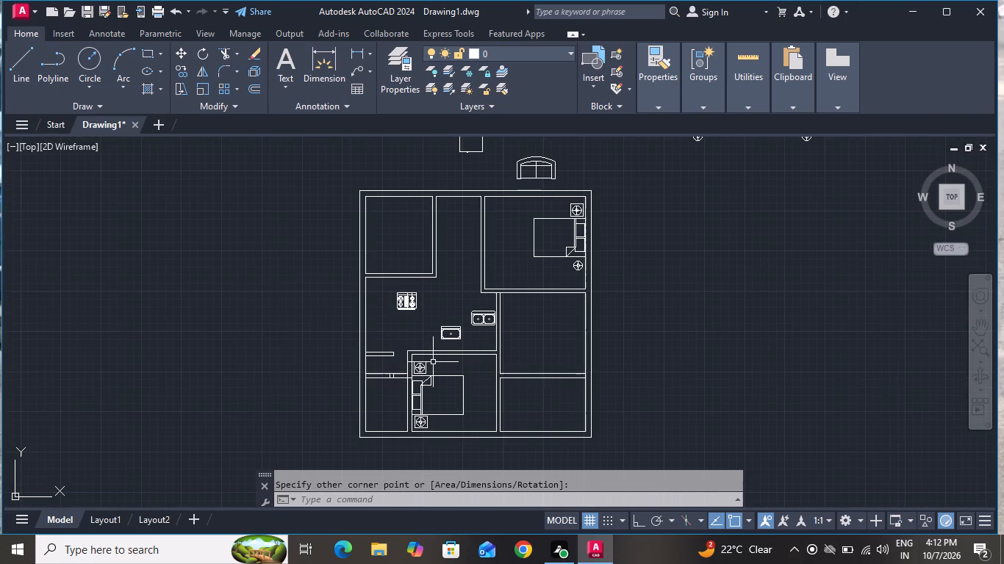
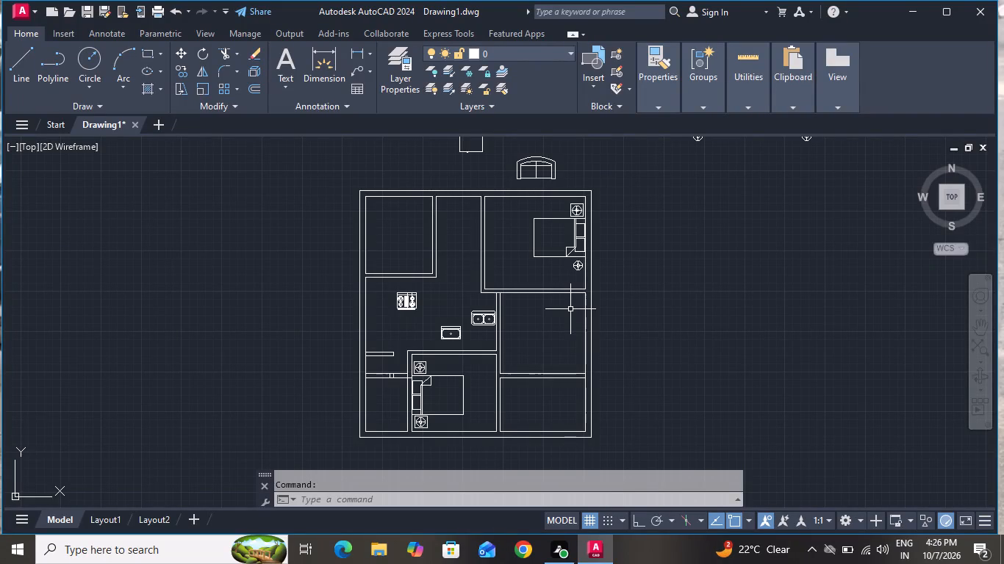
Insert the imperial door block from the architectural tool palette into the northwest room, then close the palette.
key(r)
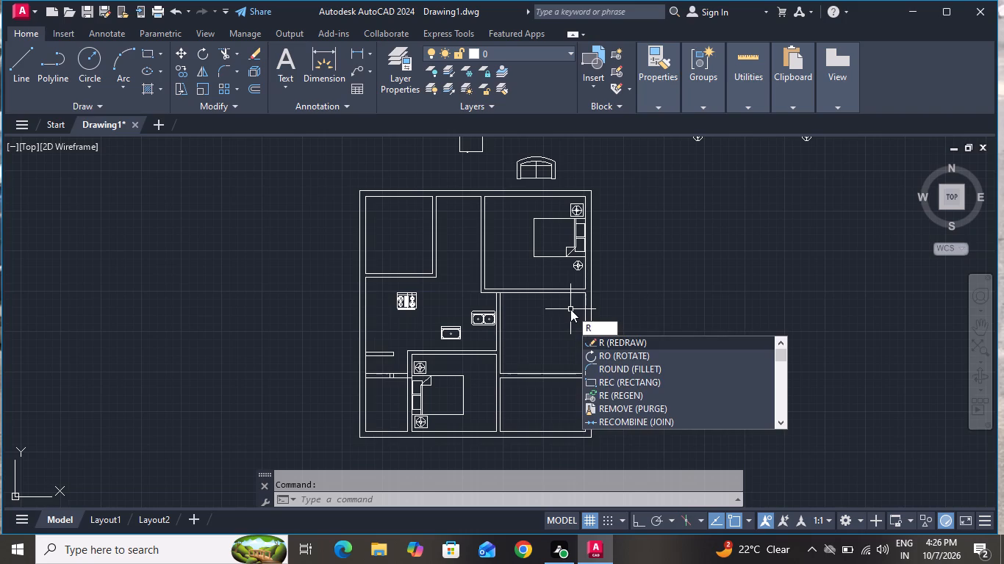
key(BackSpace)
key(t)
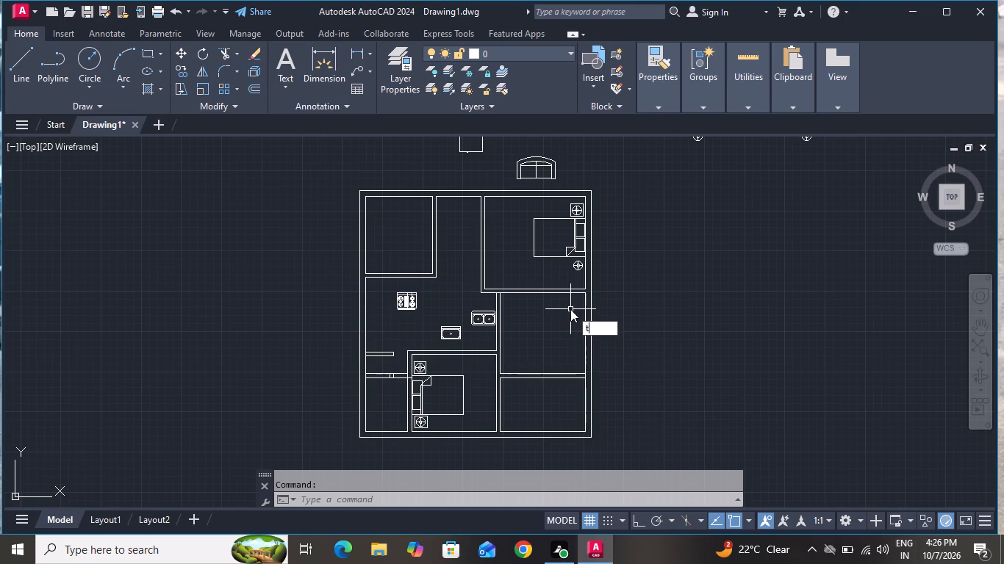
text(p)
key(space)
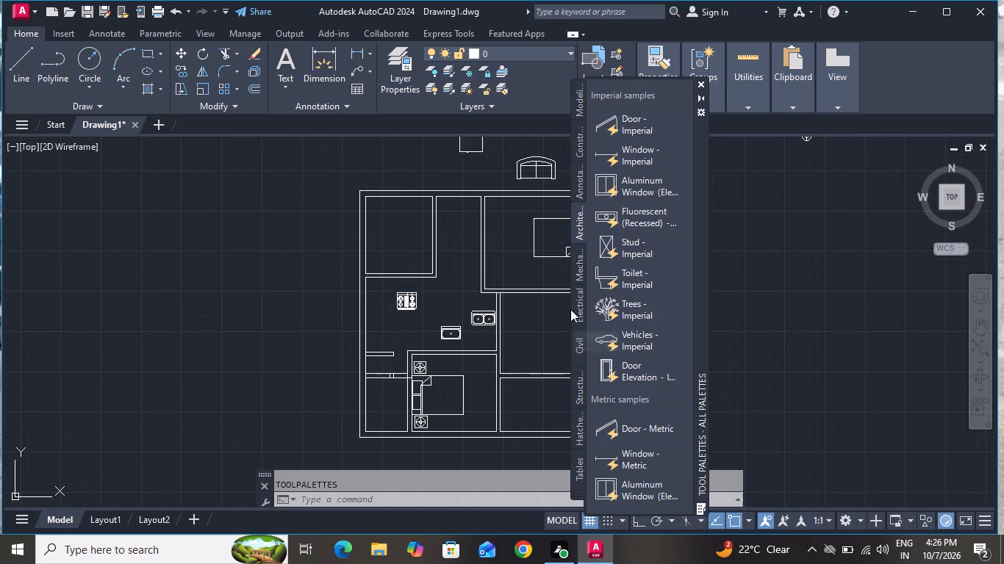
drag(598, 123, 460, 200)
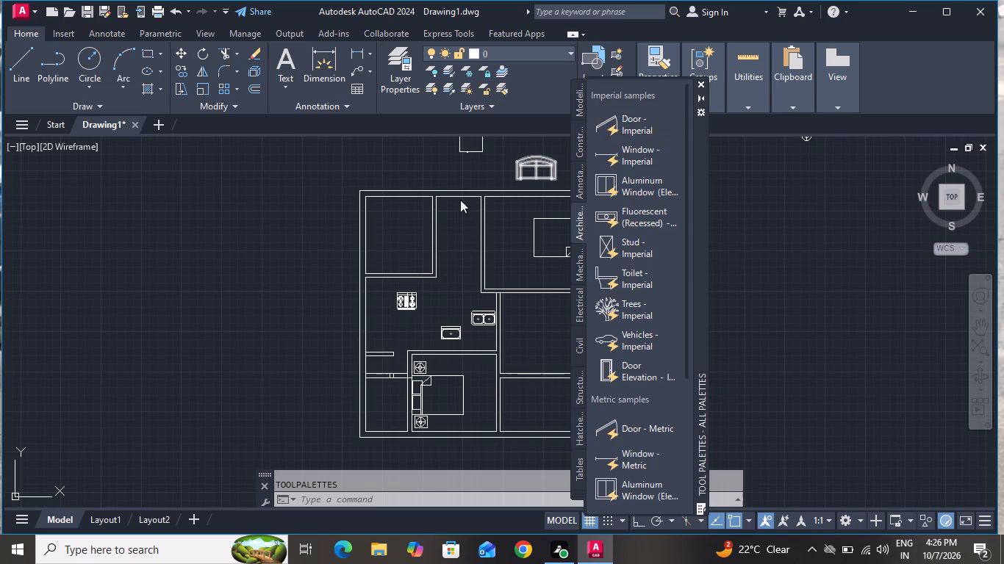
drag(460, 200, 395, 228)
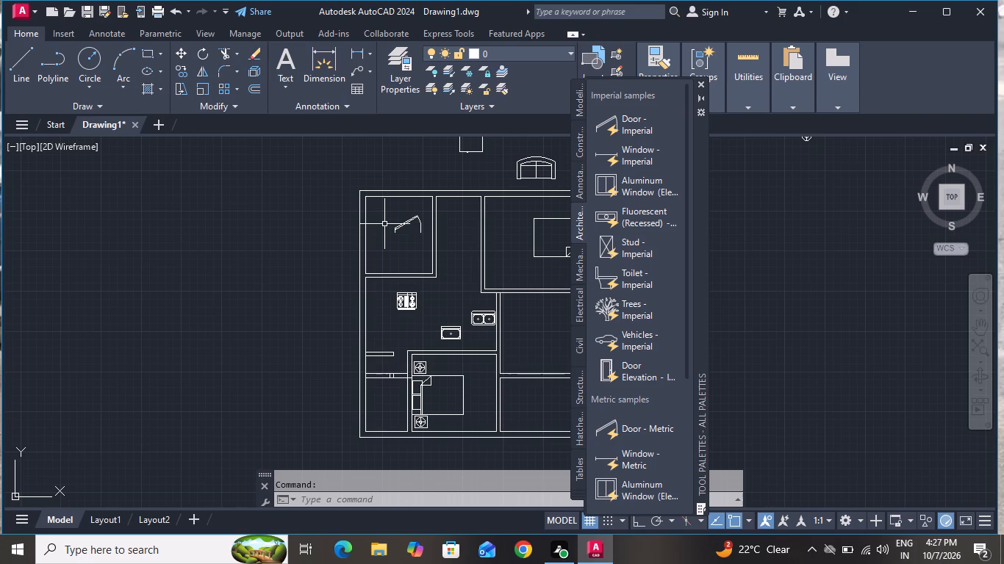
click(703, 88)
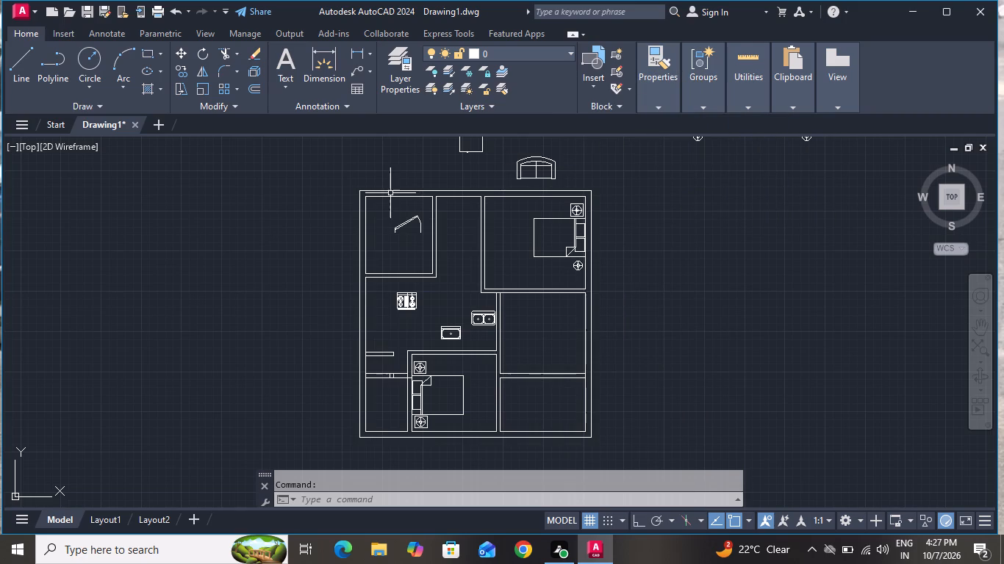
Set the inserted door's opening angle to Open 90º.
scroll(402, 243, up, 1)
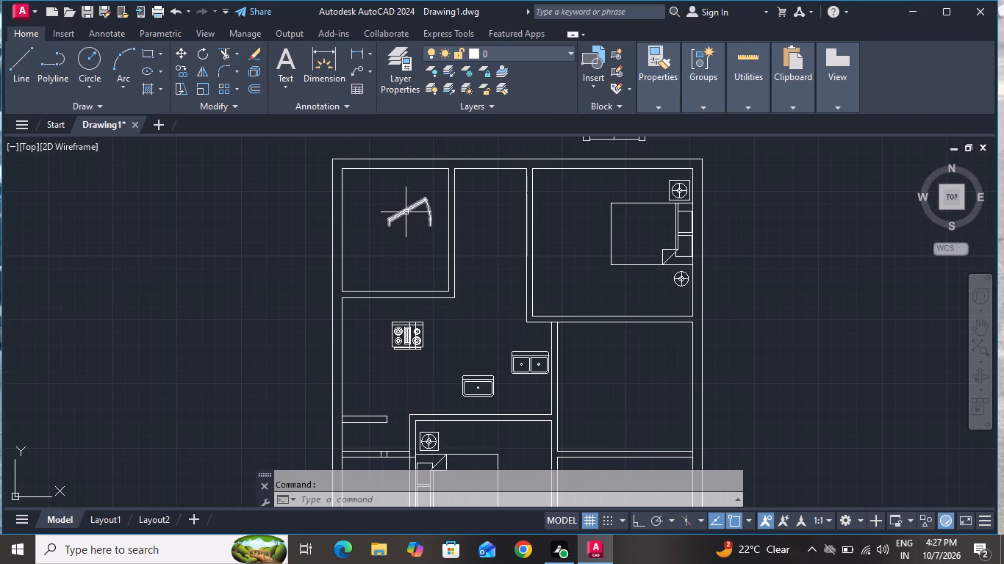
click(406, 212)
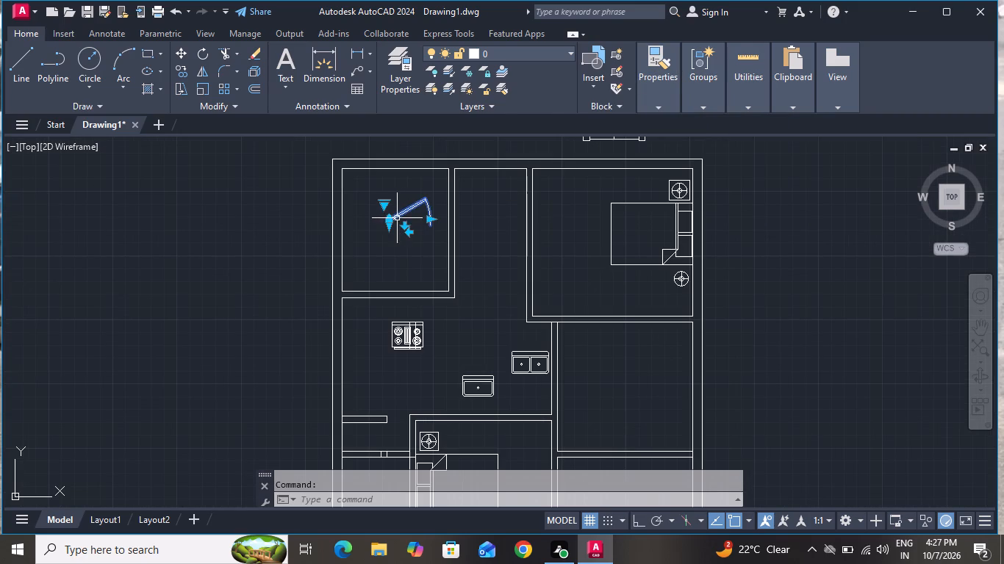
click(383, 207)
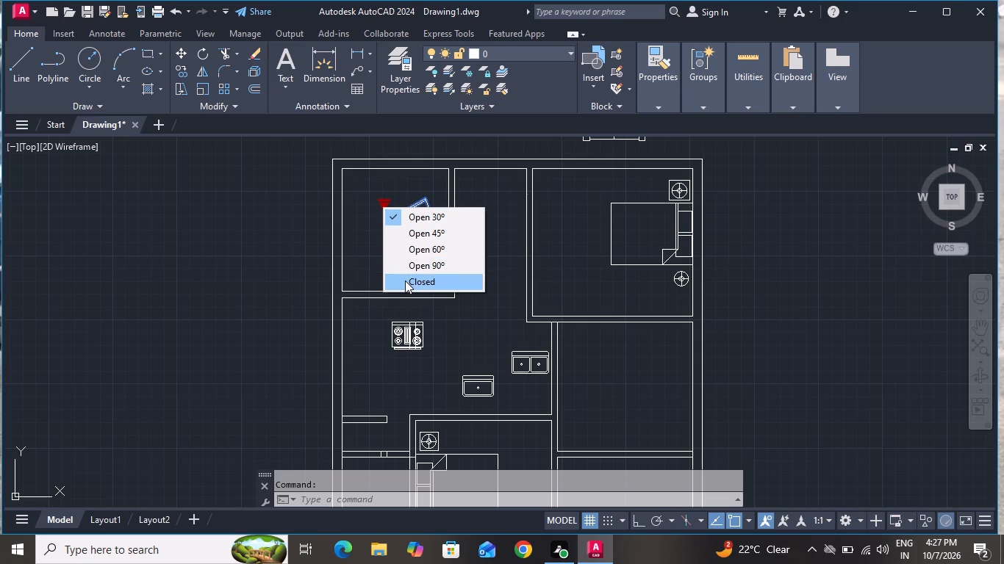
click(407, 263)
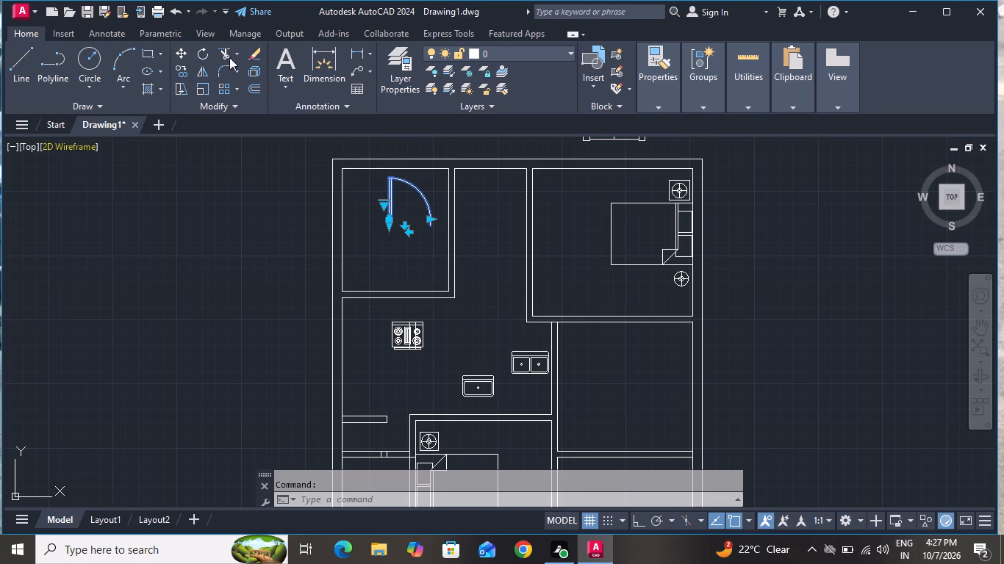
Rotate the door 180° about its hinge-side endpoint with Ortho on.
click(207, 54)
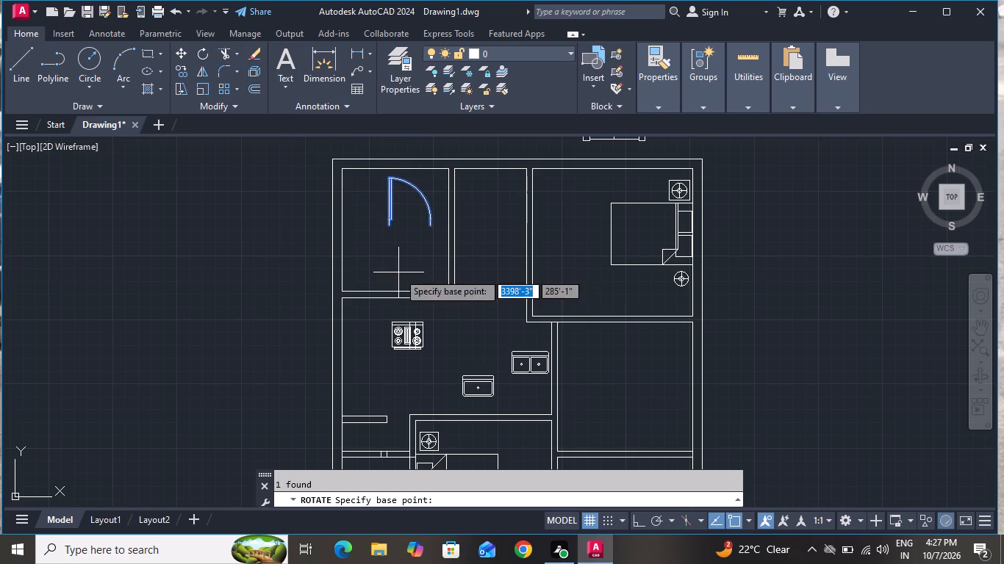
click(639, 519)
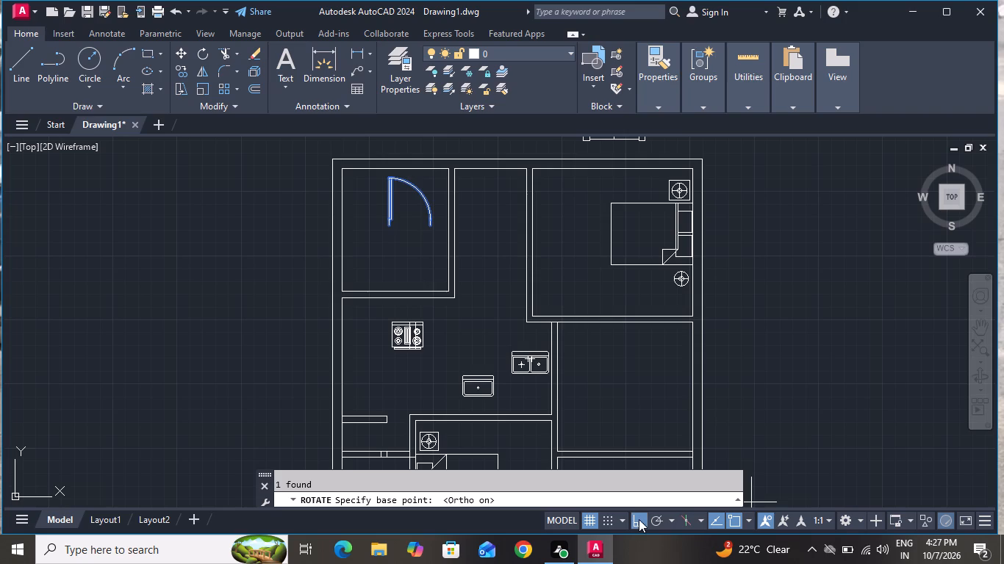
scroll(401, 207, up, 2)
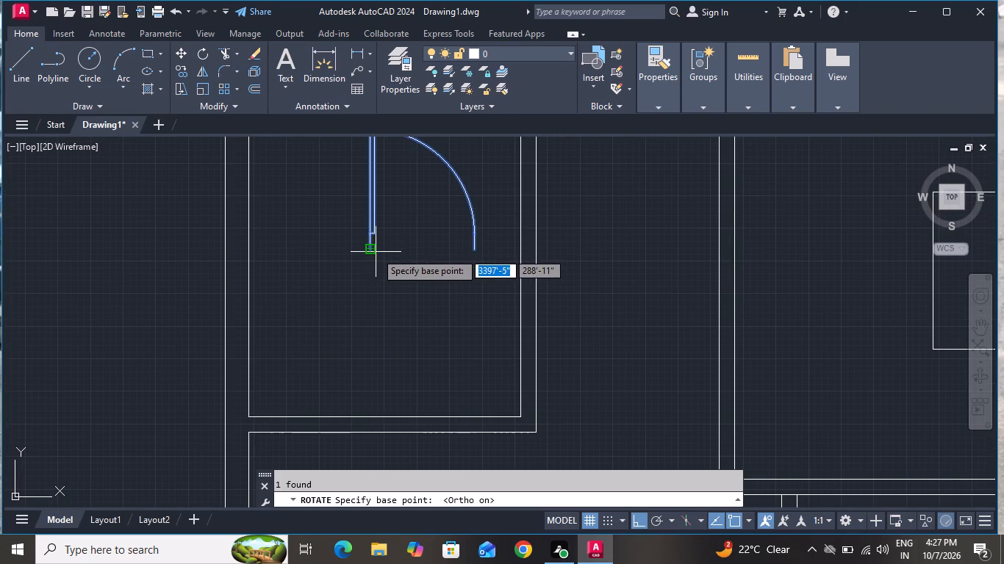
click(371, 248)
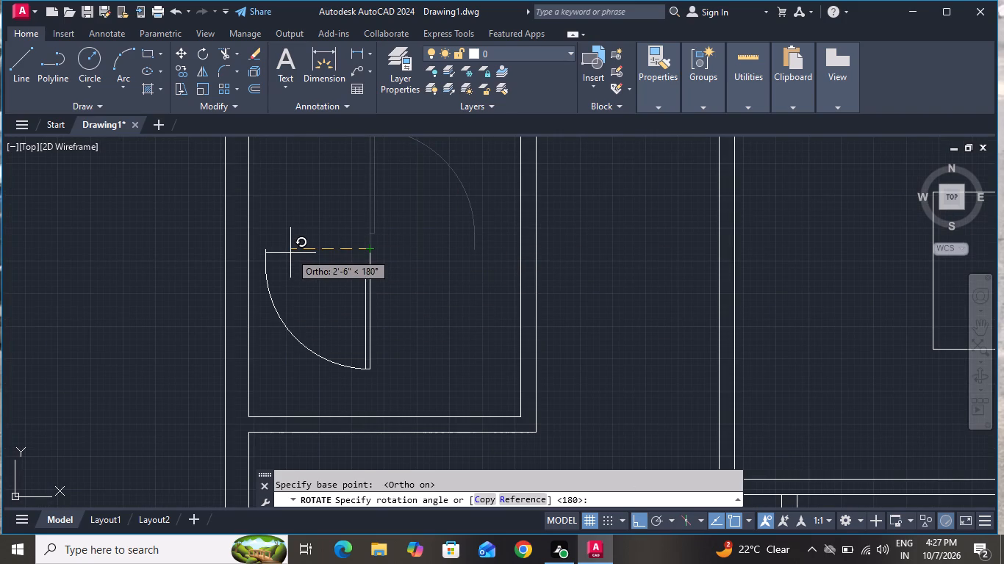
click(290, 248)
Move the door by its hinge-side endpoint onto the outer line of the northwest room's north wall, near the east partition.
scroll(346, 281, down, 1)
scroll(346, 281, up, 1)
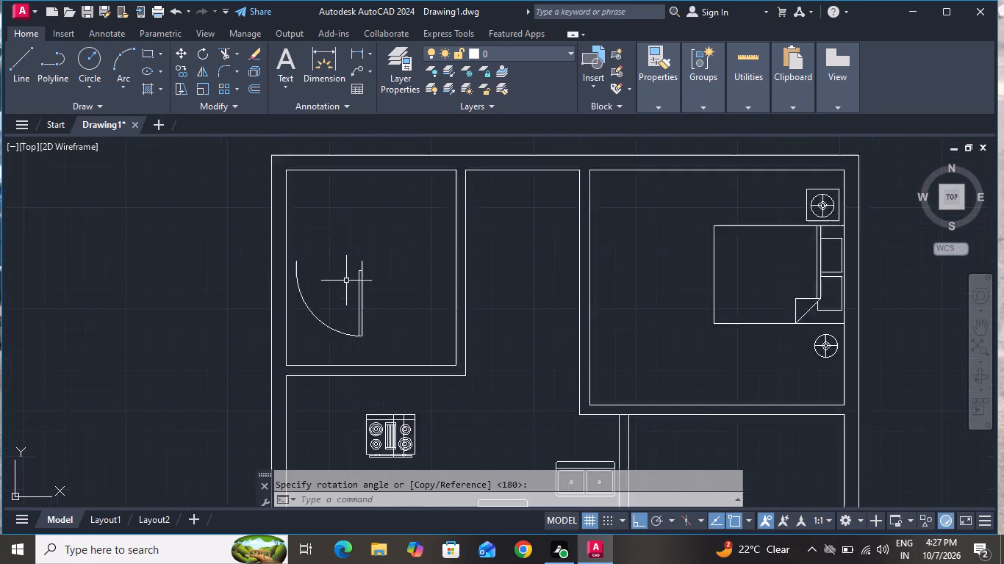
scroll(346, 282, down, 1)
click(359, 270)
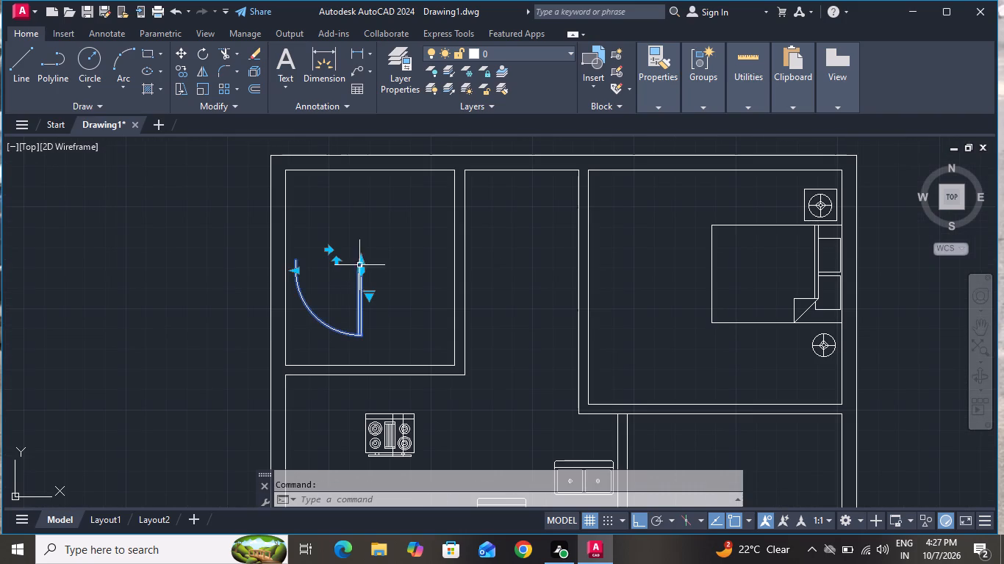
click(180, 48)
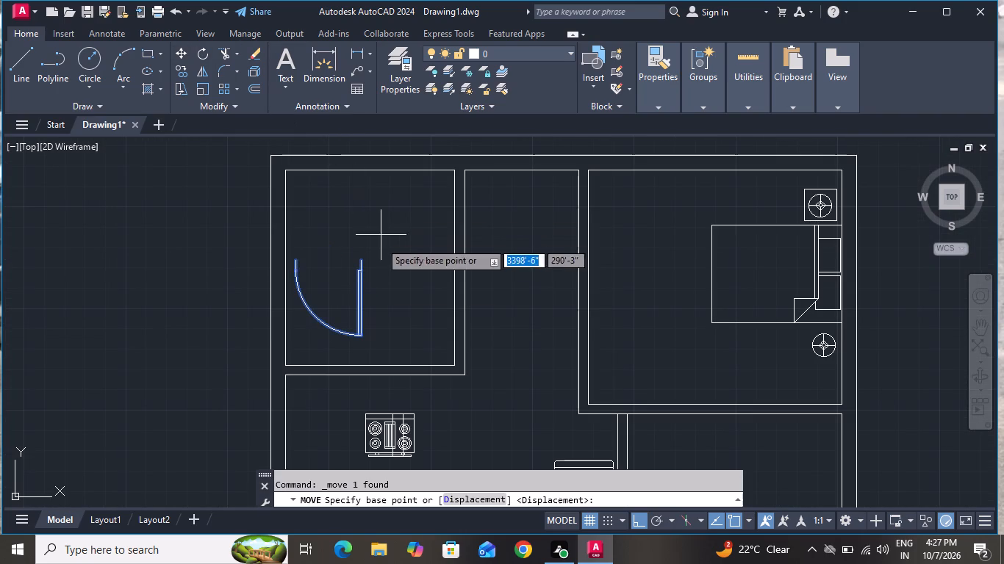
click(360, 258)
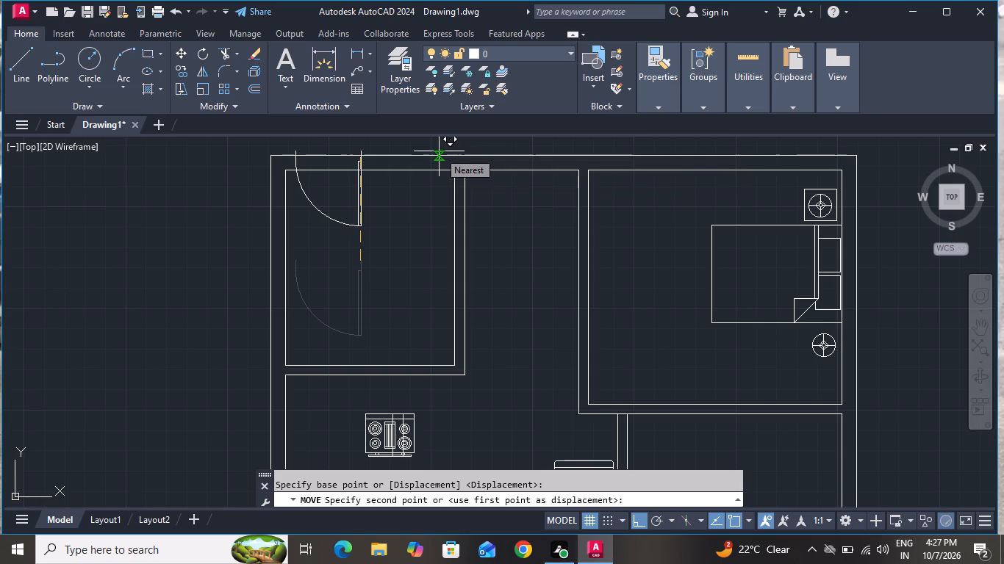
scroll(439, 151, up, 3)
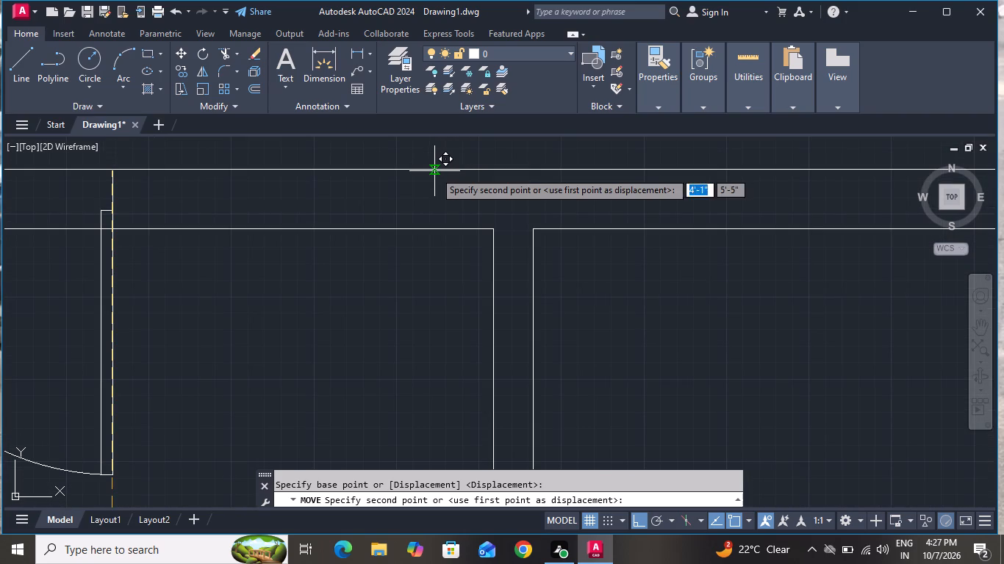
click(435, 168)
scroll(435, 168, down, 2)
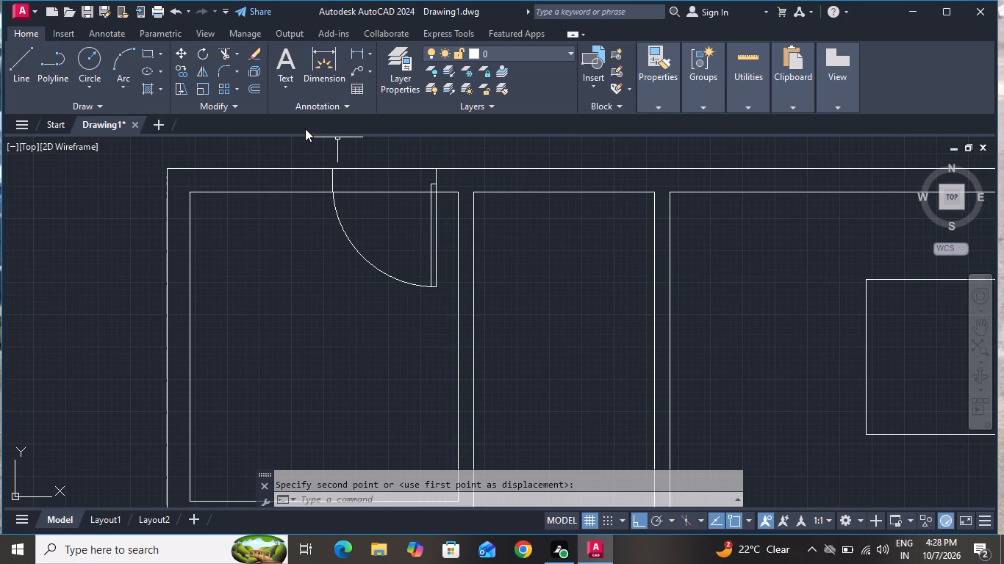
Trim both north wall lines between the door's jambs to open the doorway.
text(tr)
key(space)
key(space)
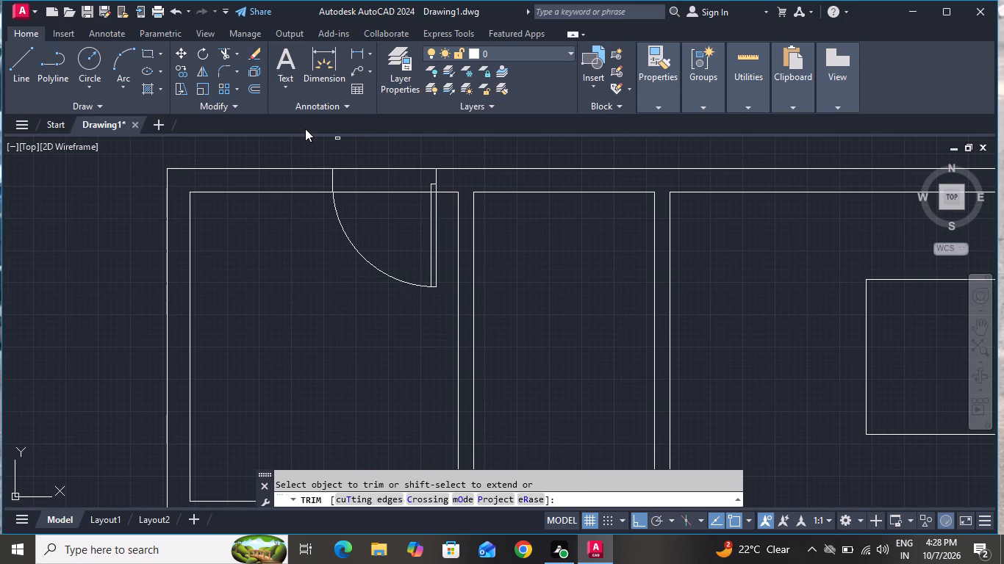
click(392, 156)
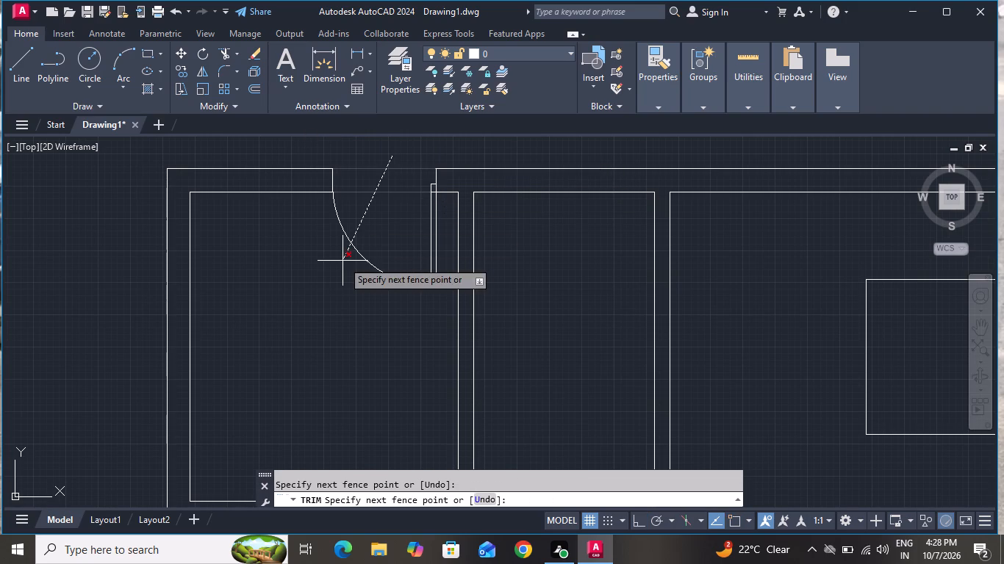
click(364, 226)
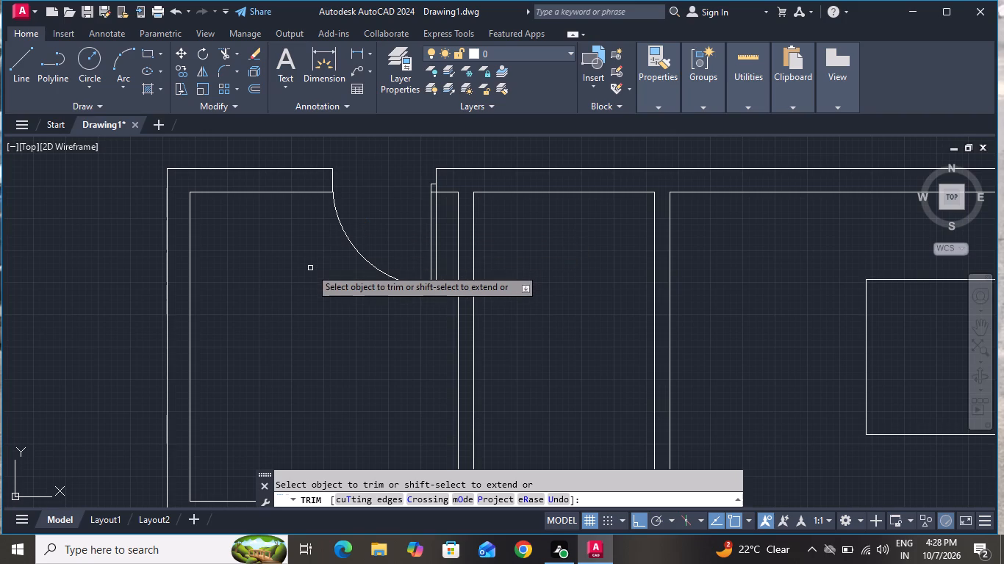
right_click(310, 268)
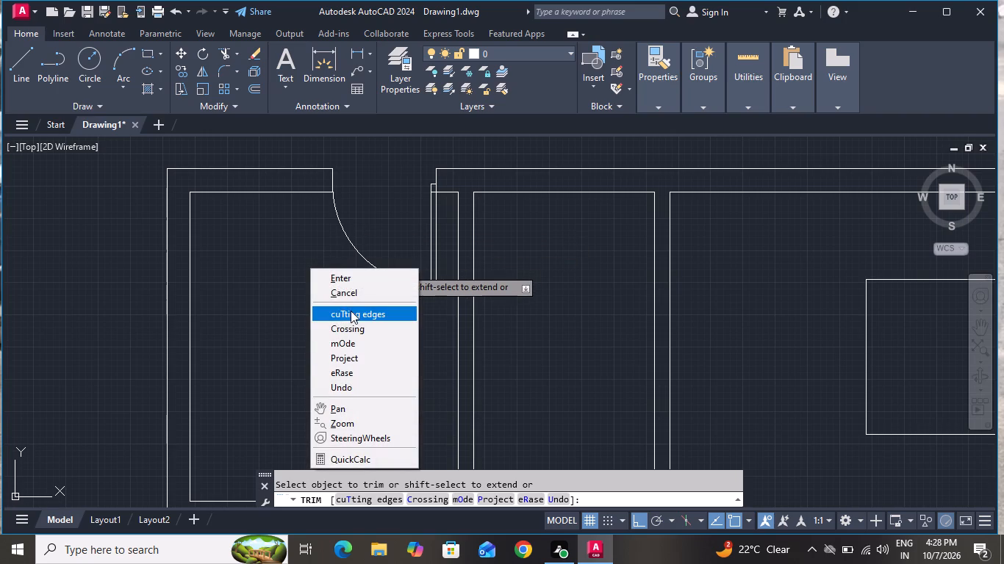
click(355, 297)
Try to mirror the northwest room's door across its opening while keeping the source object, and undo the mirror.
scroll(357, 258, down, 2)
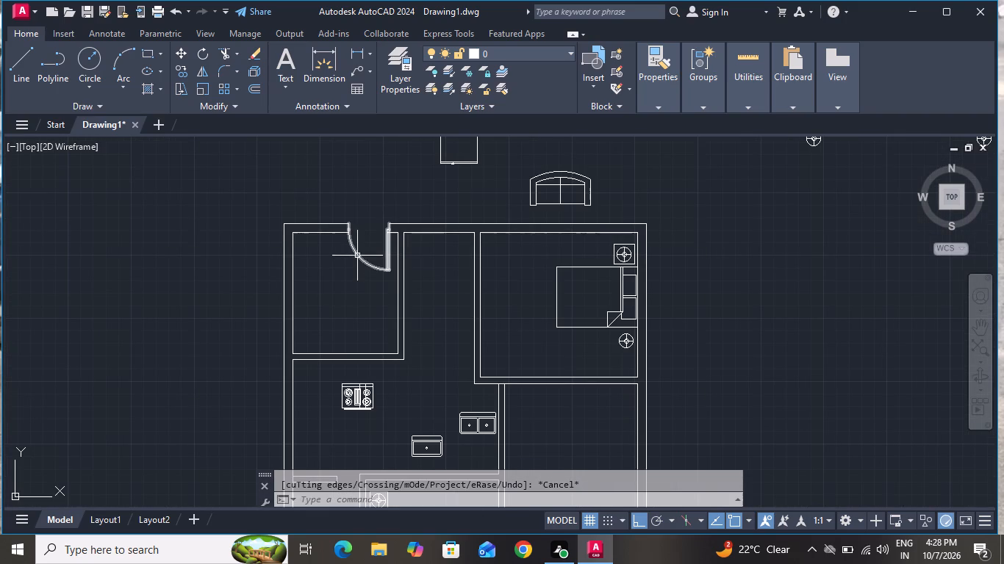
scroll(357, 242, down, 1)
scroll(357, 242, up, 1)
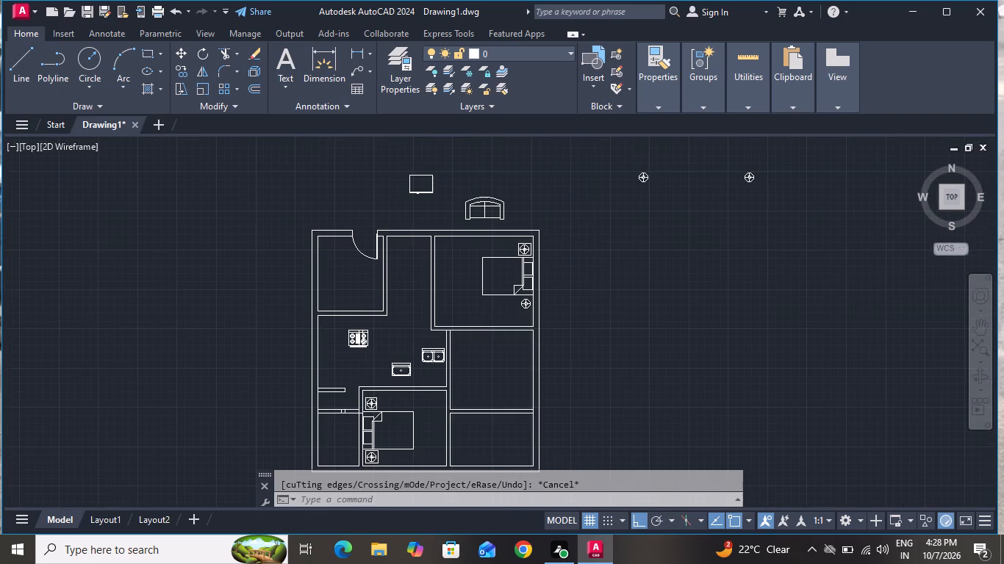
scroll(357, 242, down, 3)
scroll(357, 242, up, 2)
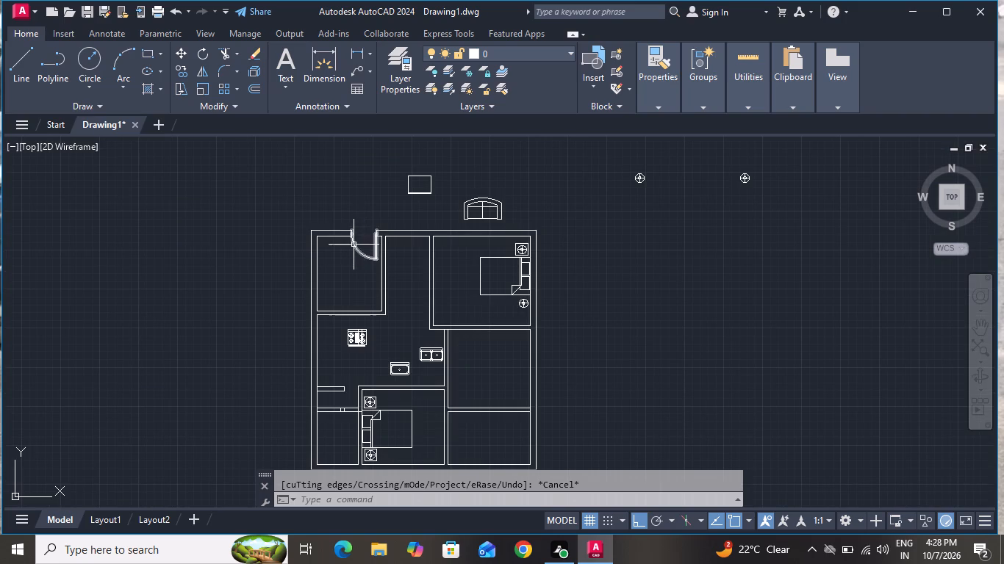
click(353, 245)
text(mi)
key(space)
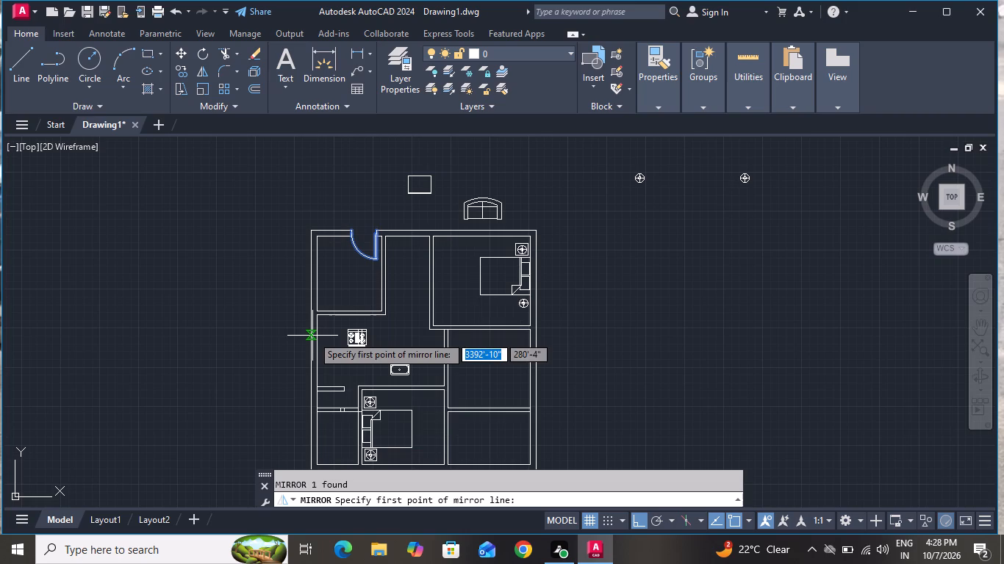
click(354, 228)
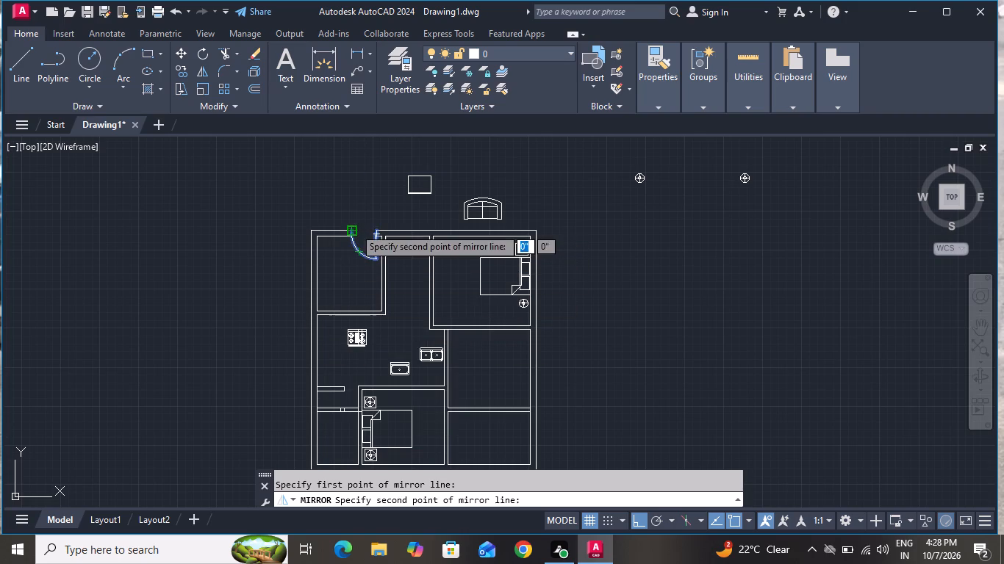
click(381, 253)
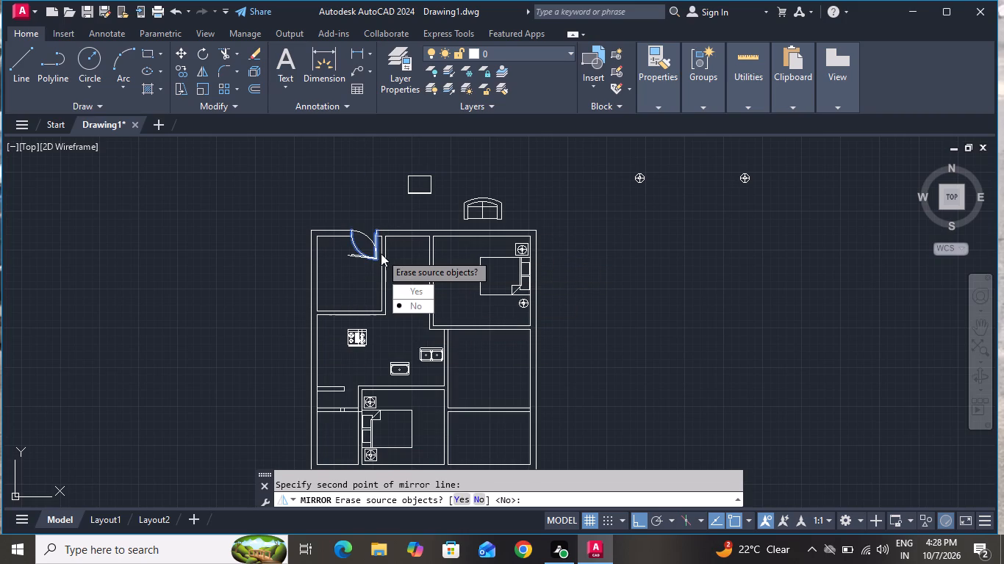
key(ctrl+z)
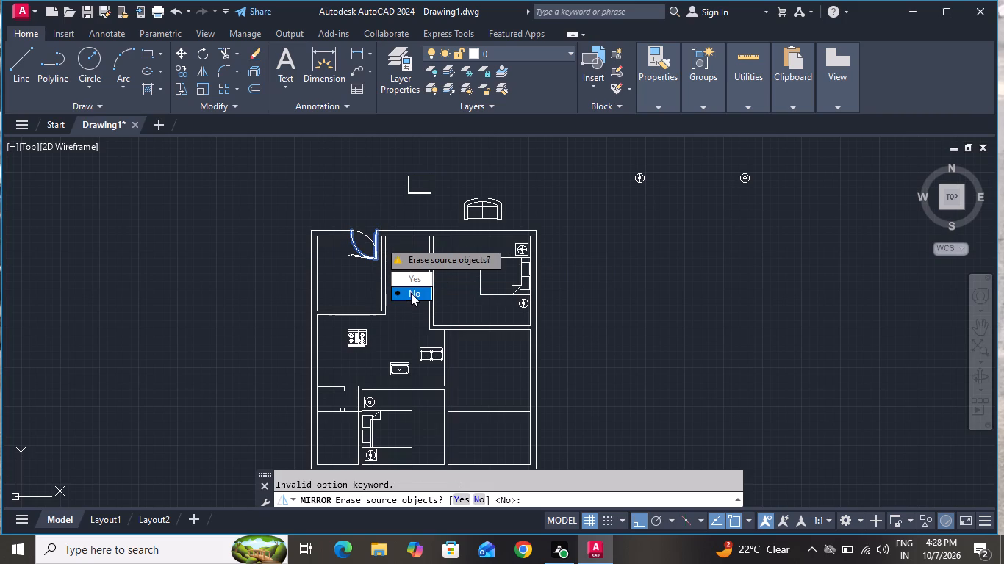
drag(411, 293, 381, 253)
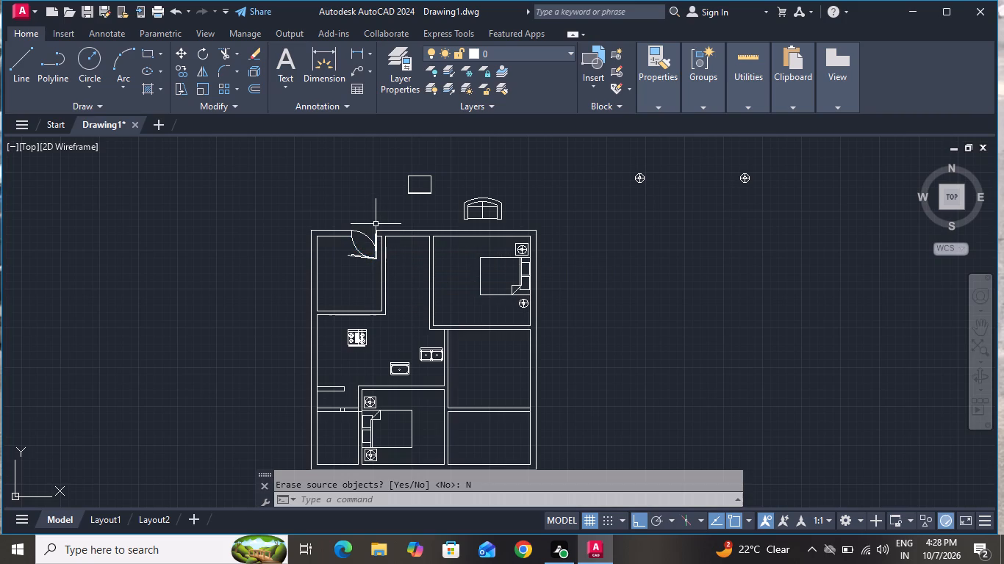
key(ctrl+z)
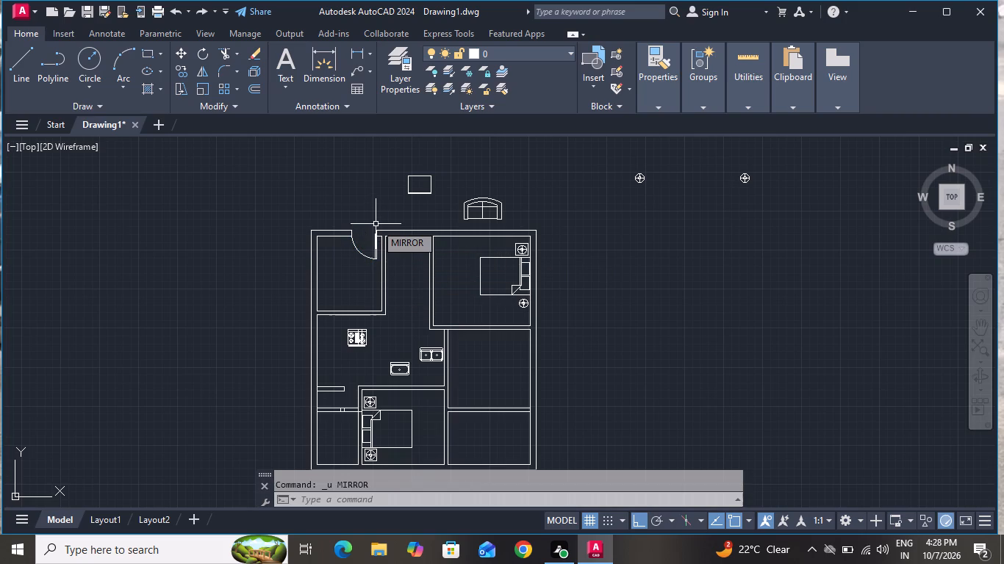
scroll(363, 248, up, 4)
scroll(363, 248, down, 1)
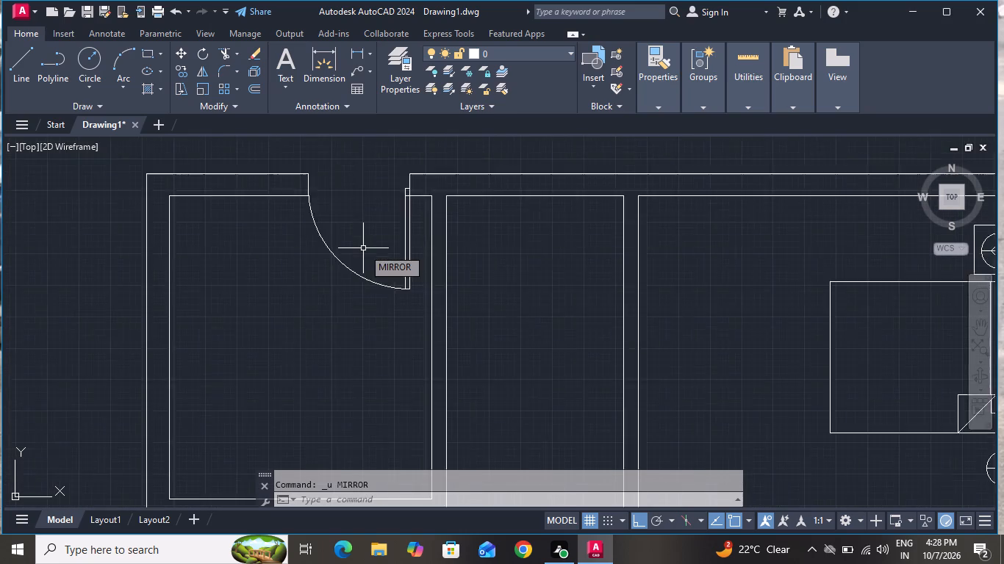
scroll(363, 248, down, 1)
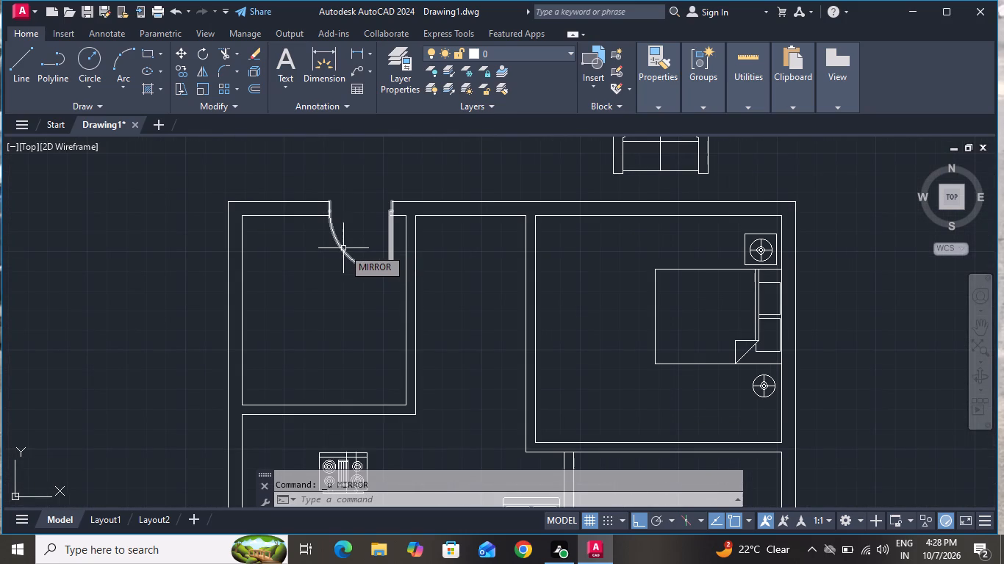
Mirror the northwest room's north door southward about a horizontal line through the leaf's free end, keeping the source door.
click(342, 251)
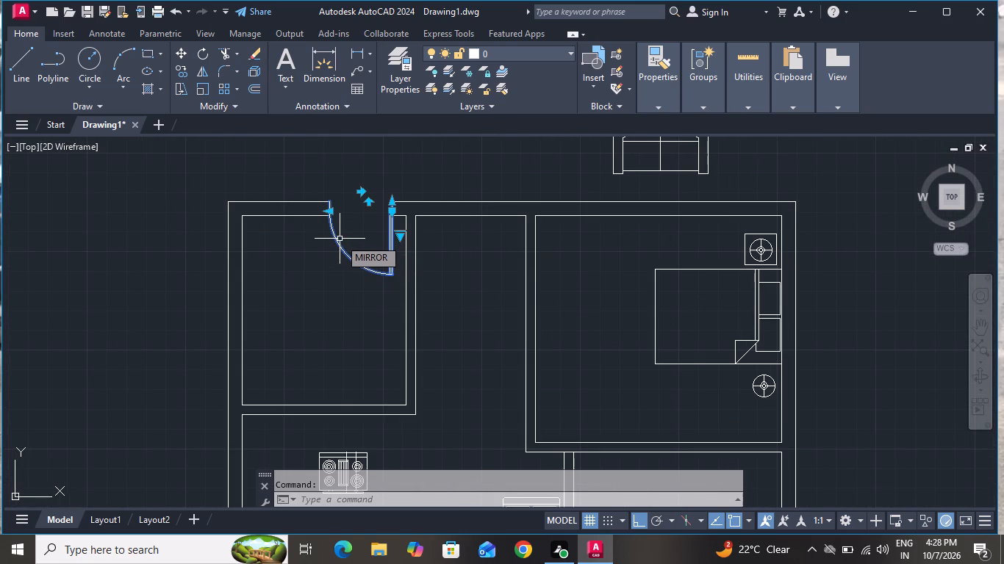
text(mi)
key(space)
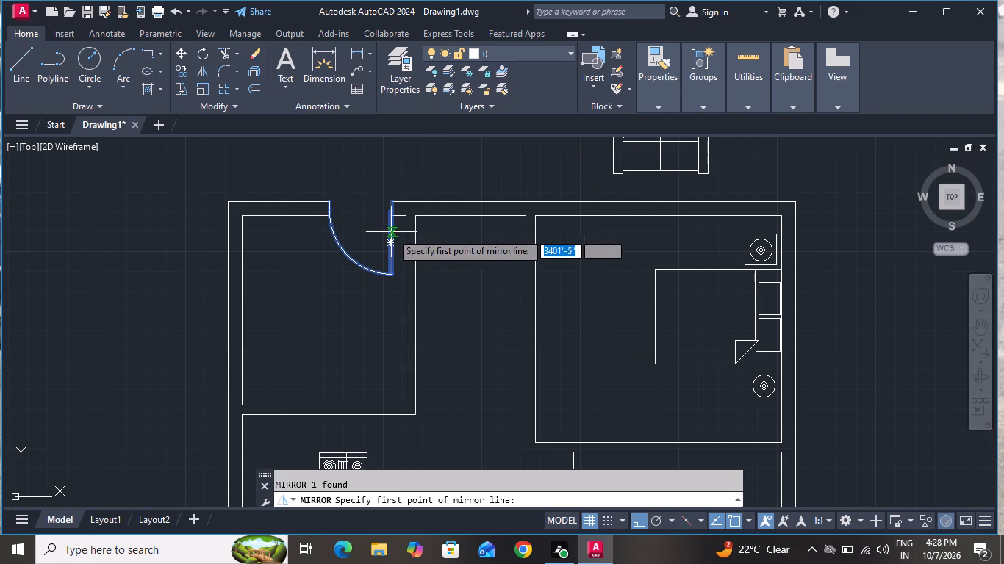
click(390, 270)
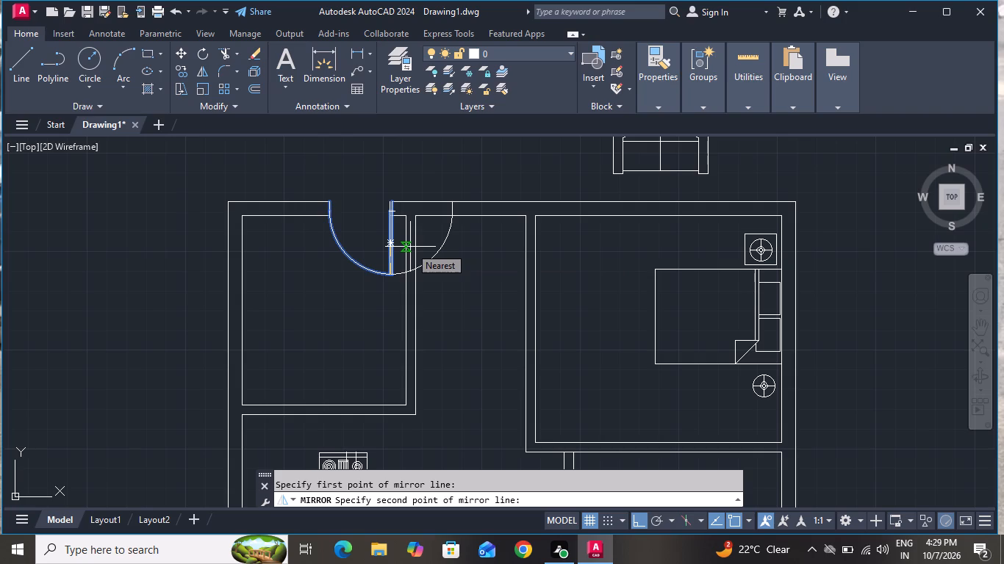
click(304, 245)
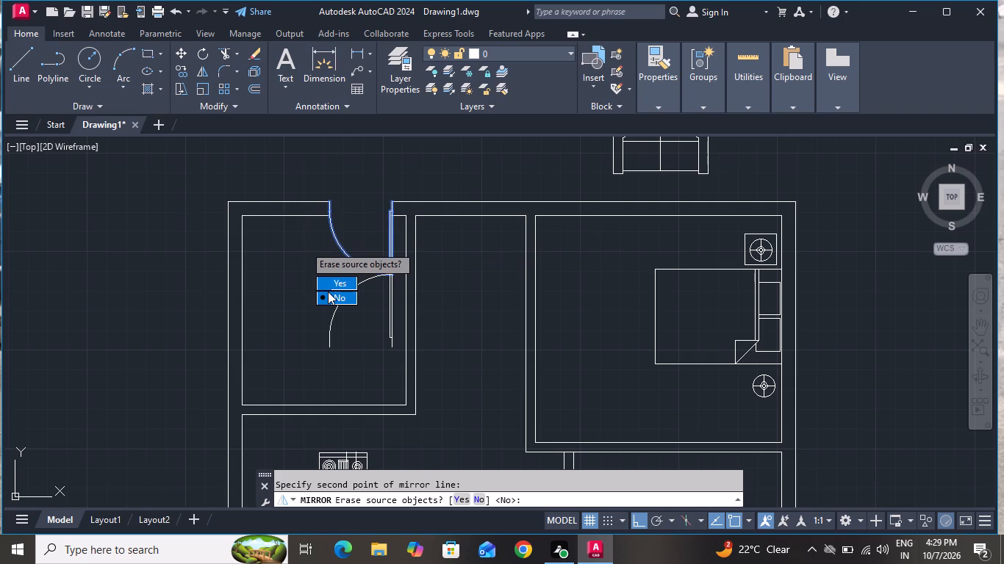
drag(328, 292, 304, 245)
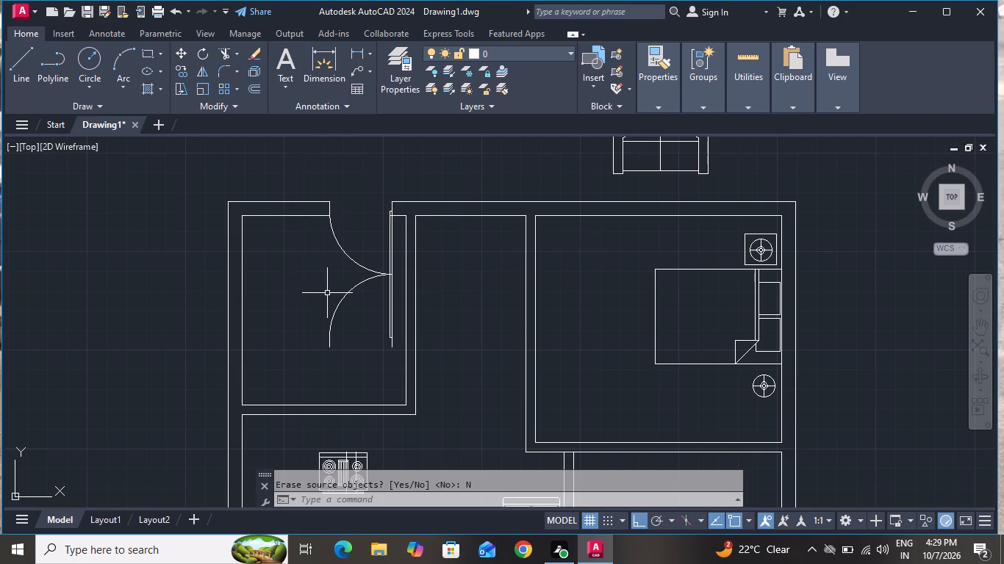
Move the mirrored door by its hinge-side endpoint onto the outer line of the northwest room's south partition, near the east partition.
click(347, 294)
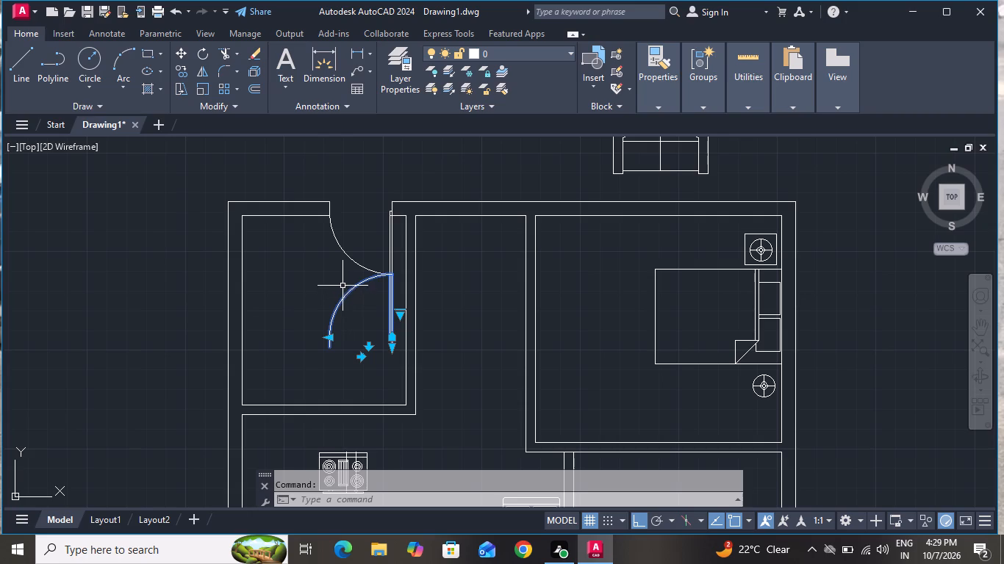
click(178, 50)
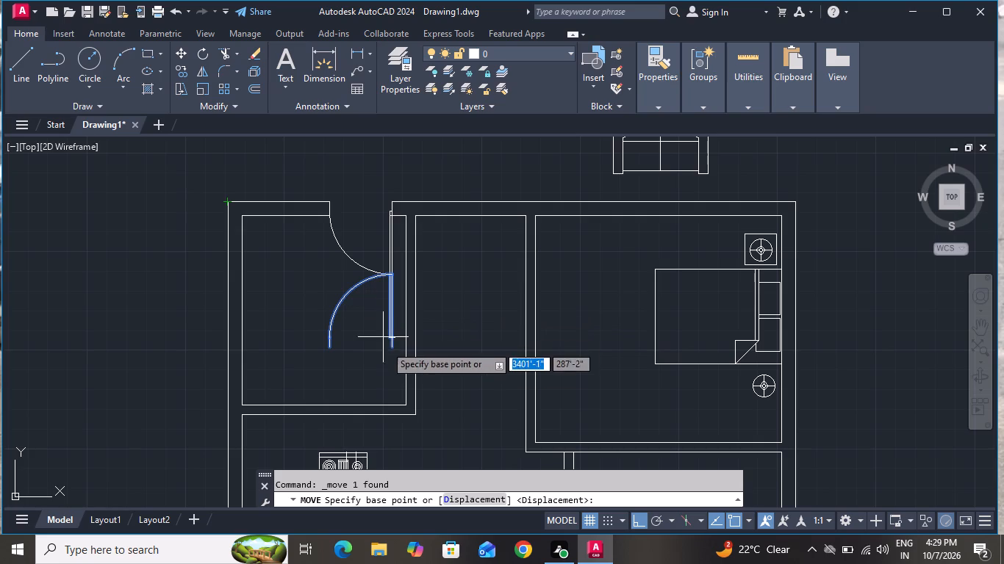
scroll(391, 352, up, 3)
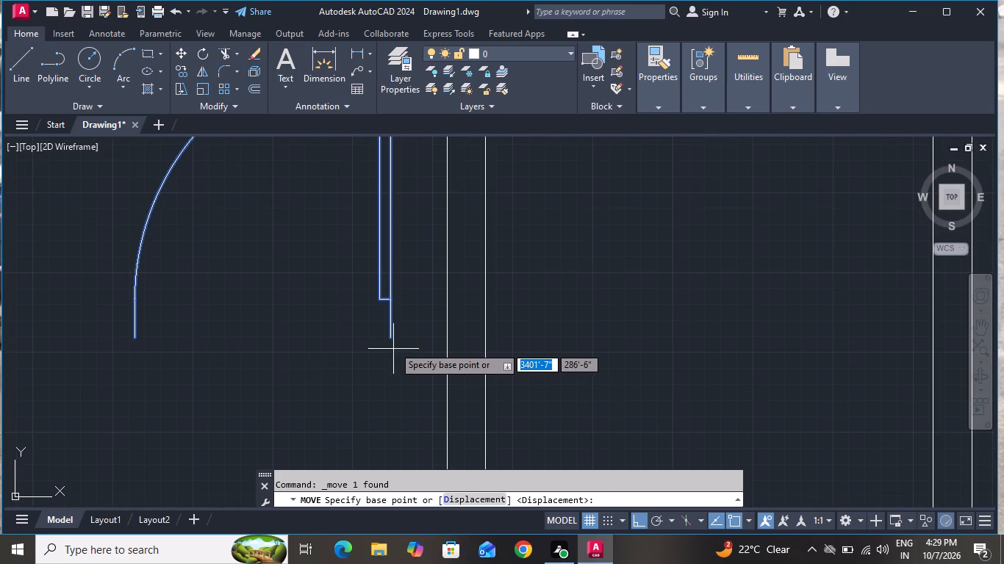
click(392, 333)
scroll(392, 335, down, 4)
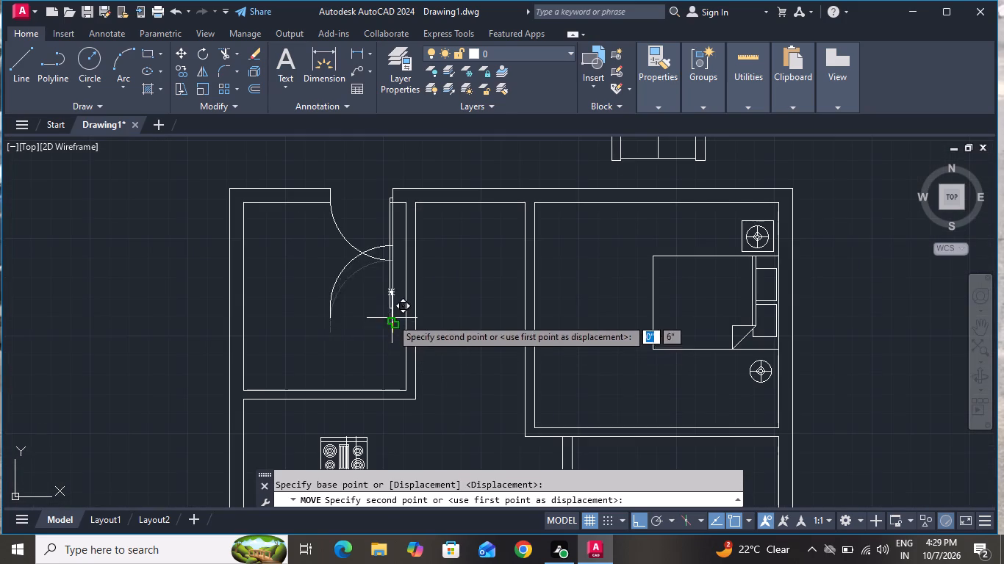
scroll(392, 396, up, 3)
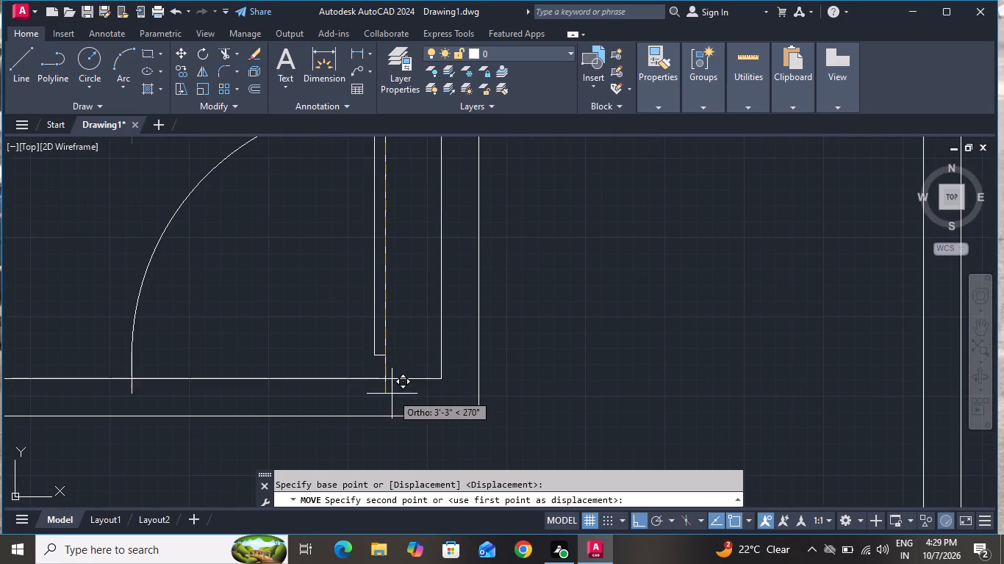
click(424, 416)
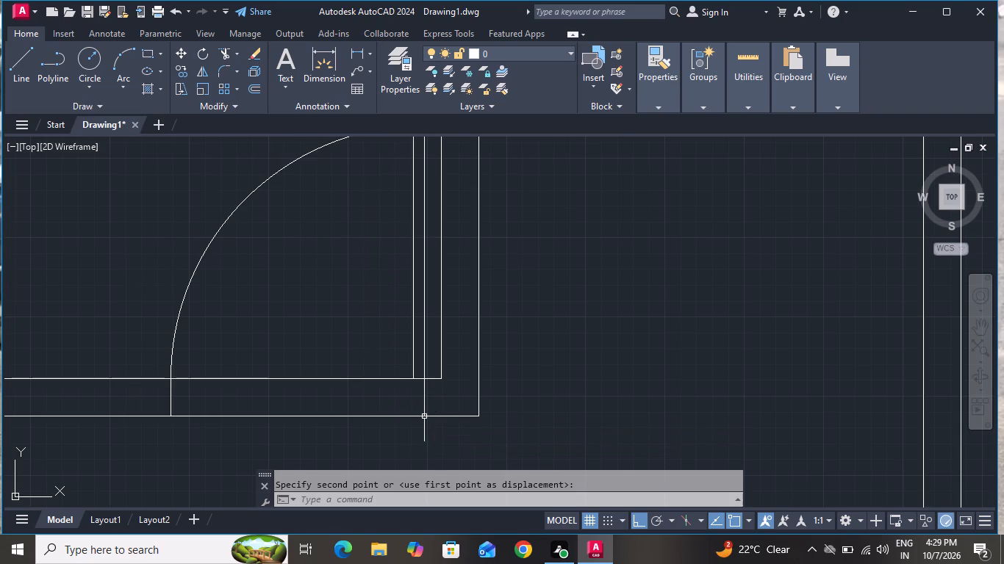
Trim both lines of the northwest room's south partition between the door's jambs to open the doorway.
scroll(420, 411, down, 2)
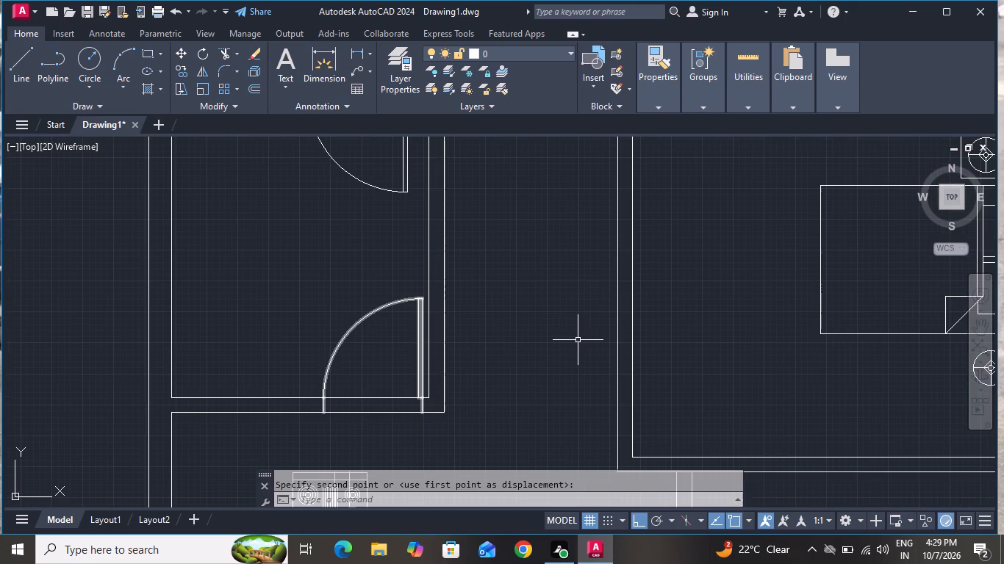
key(y)
key(BackSpace)
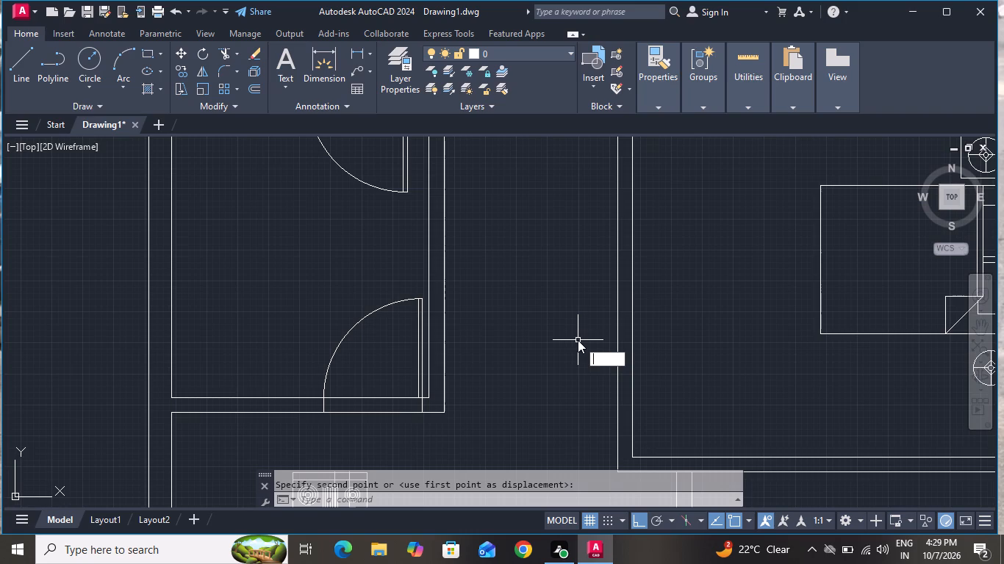
text(tr)
key(space)
key(space)
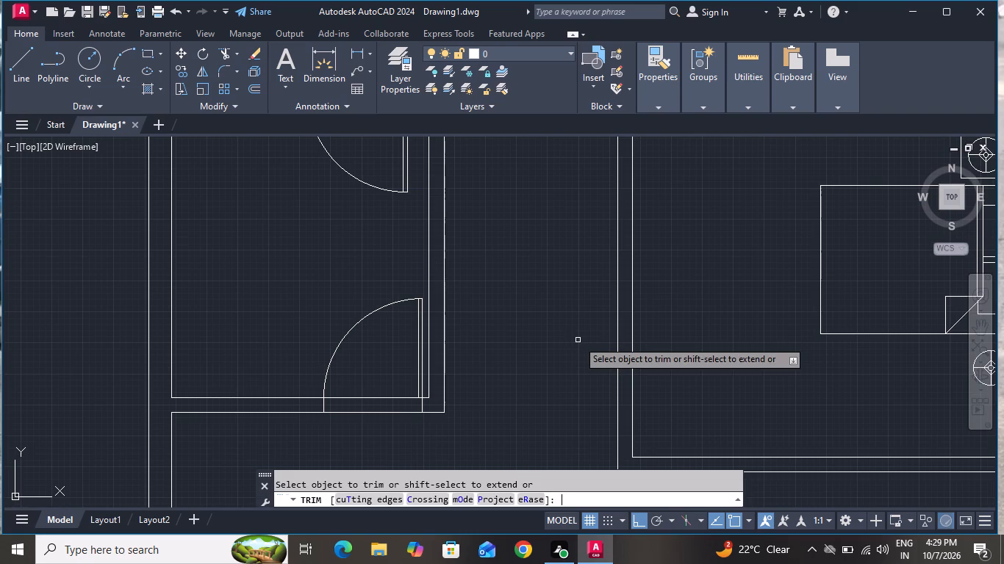
scroll(531, 297, up, 1)
scroll(328, 379, down, 1)
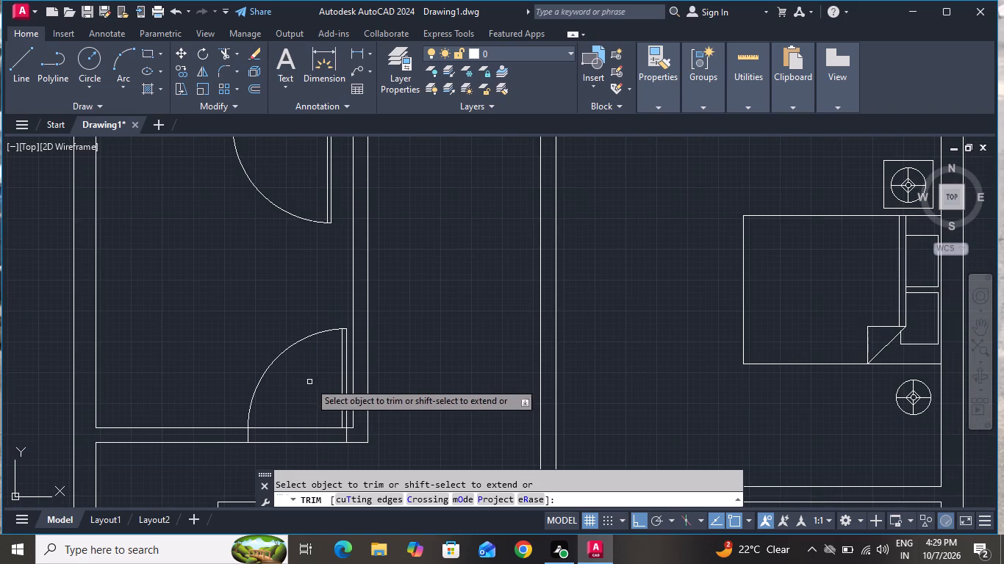
click(295, 387)
click(298, 452)
scroll(323, 365, down, 2)
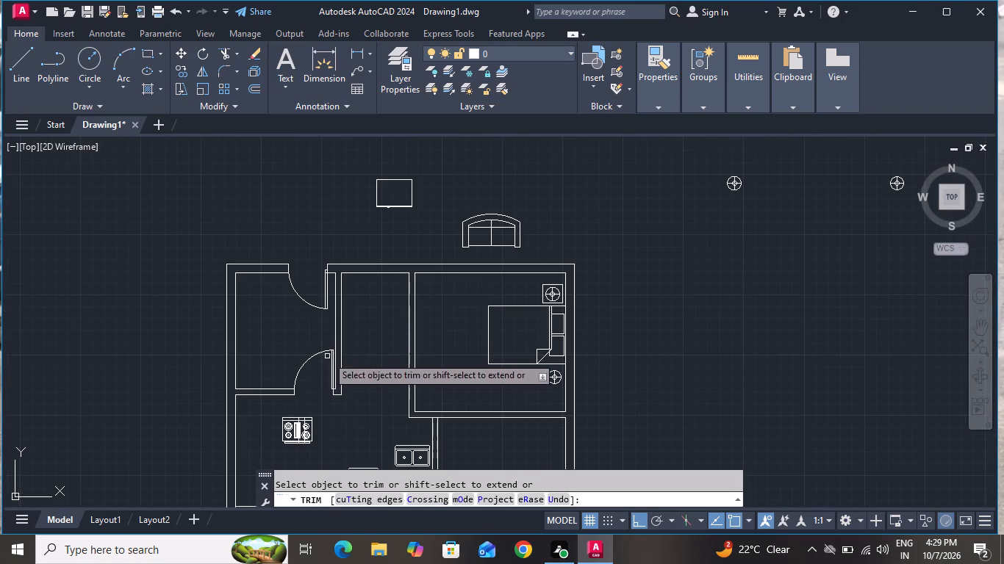
right_click(378, 292)
click(398, 311)
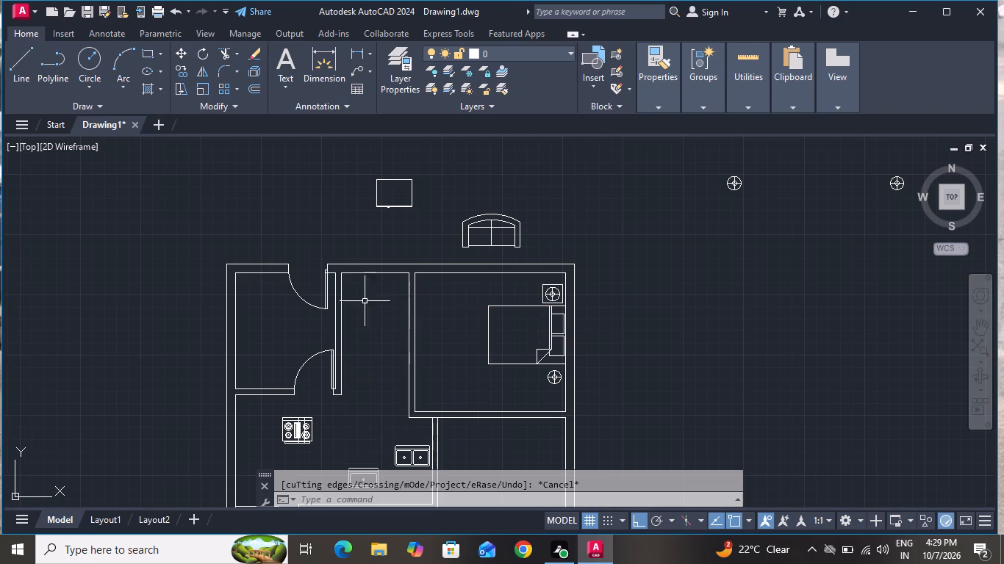
Copy the northwest room's south door about 11'-10" horizontally east into the northeast bedroom.
click(308, 361)
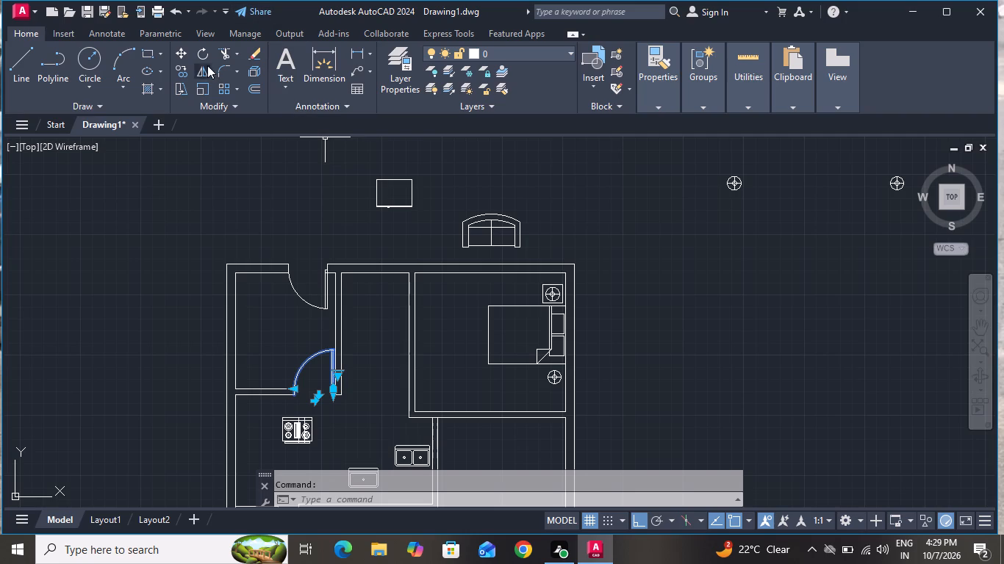
click(184, 68)
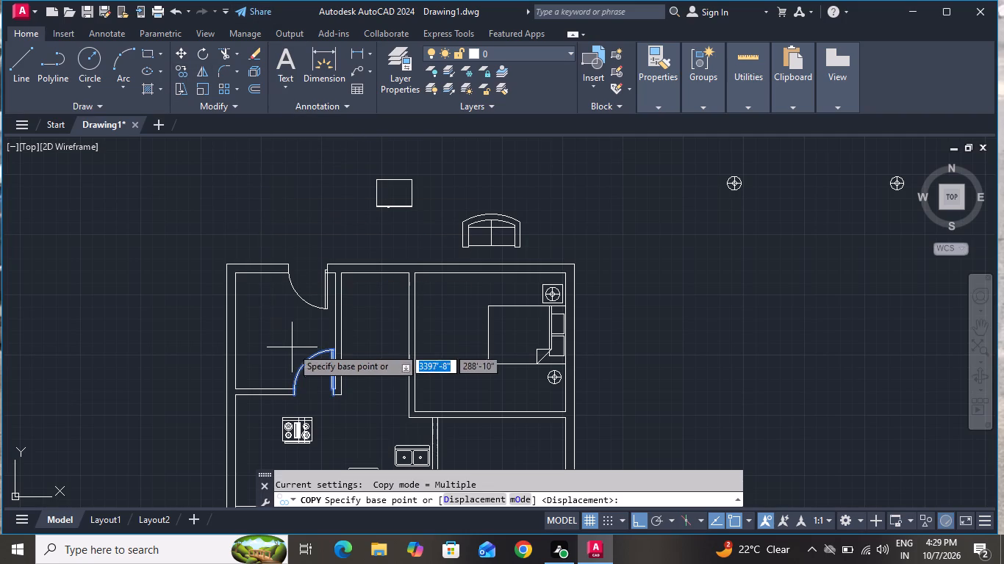
click(316, 358)
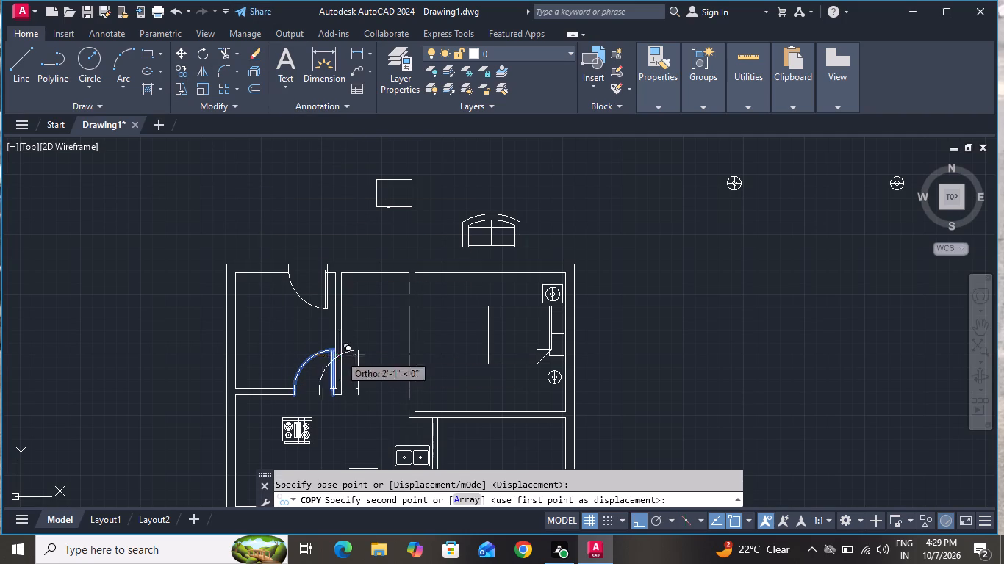
click(452, 344)
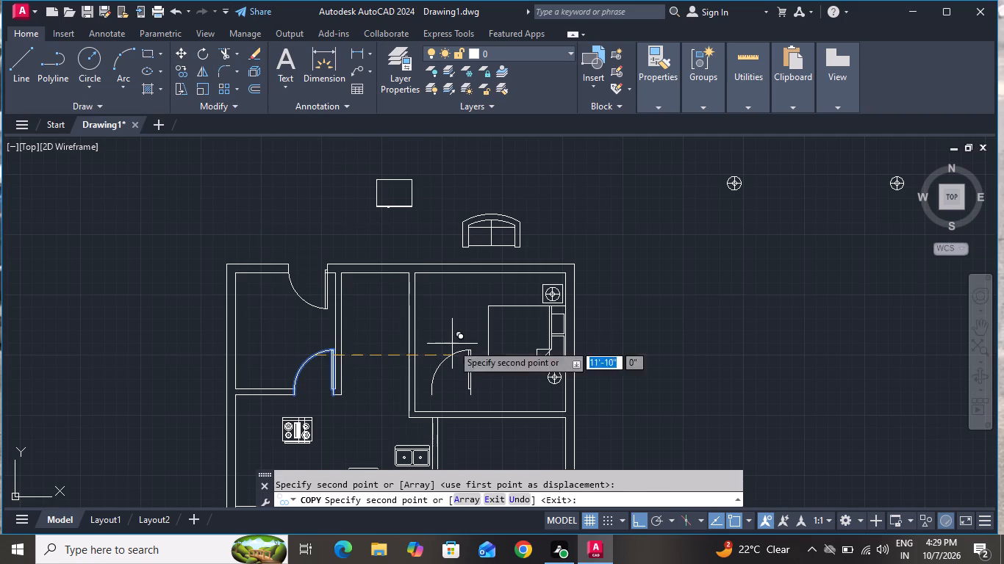
right_click(452, 344)
click(511, 180)
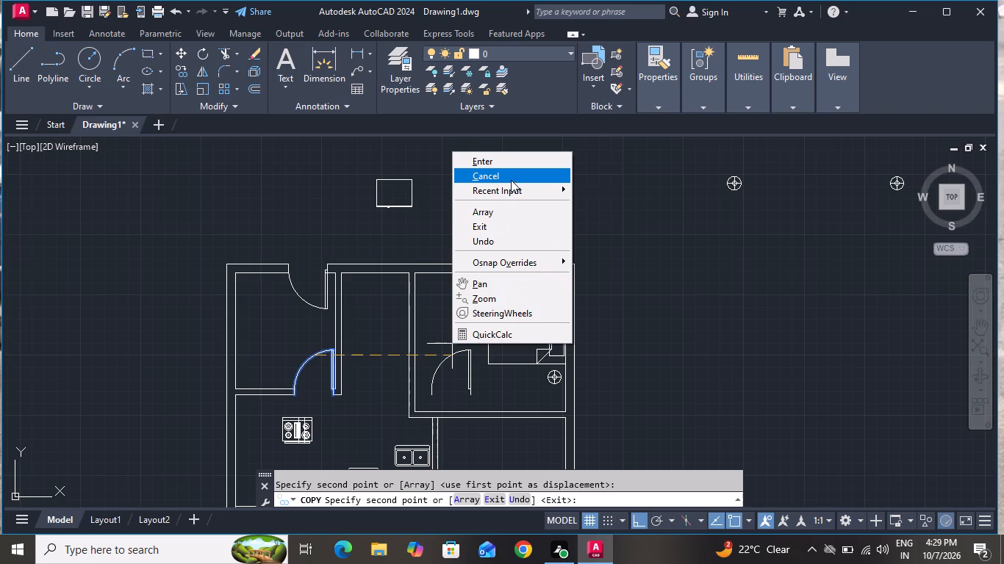
Rotate the copied bedroom door 270° about its hinge-side endpoint with Ortho on.
click(457, 352)
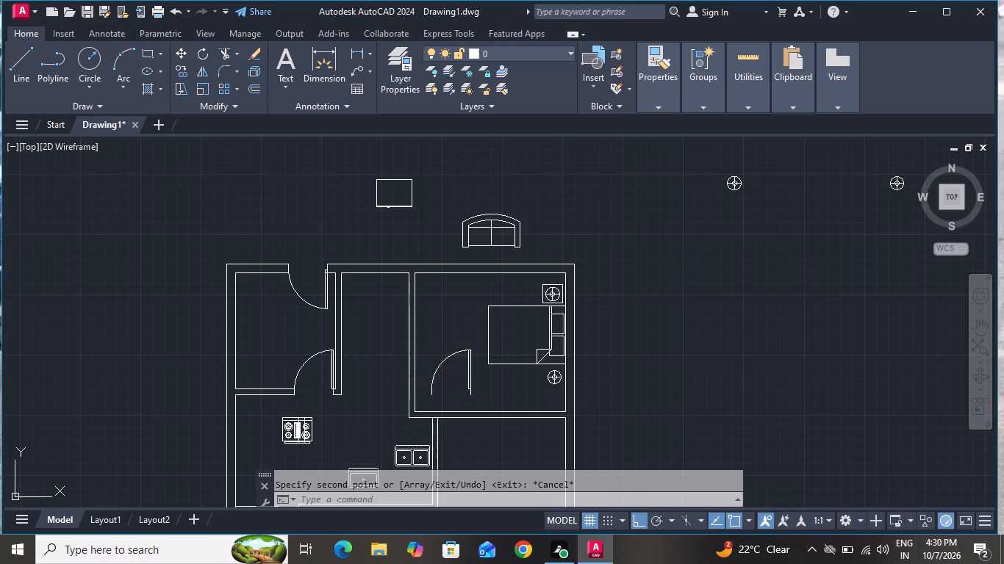
click(204, 50)
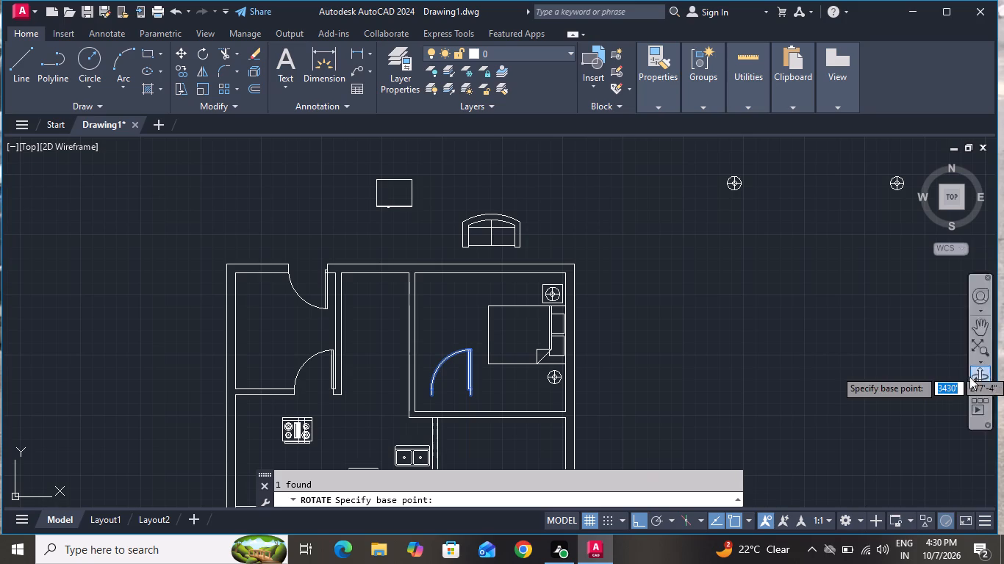
click(471, 393)
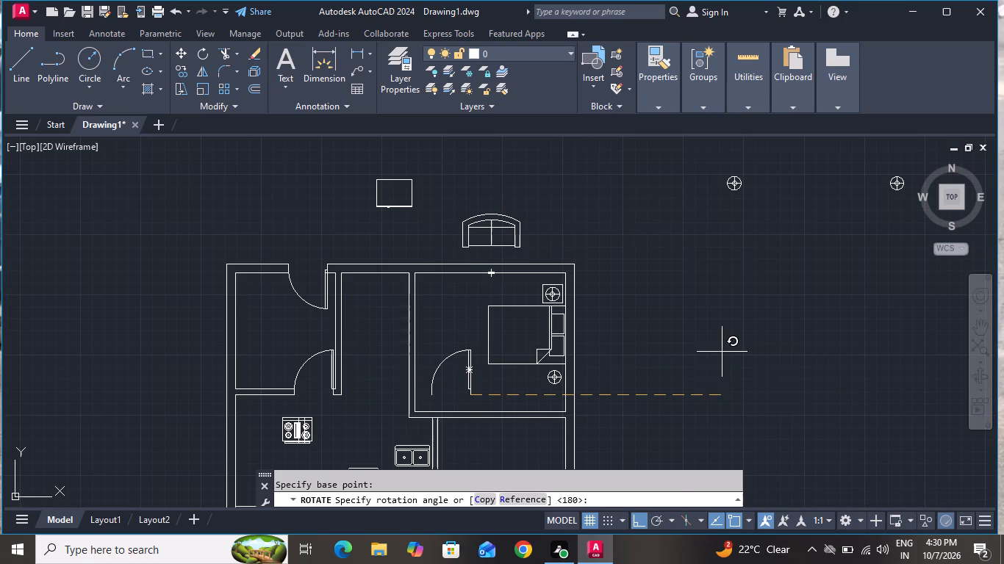
scroll(514, 366, down, 2)
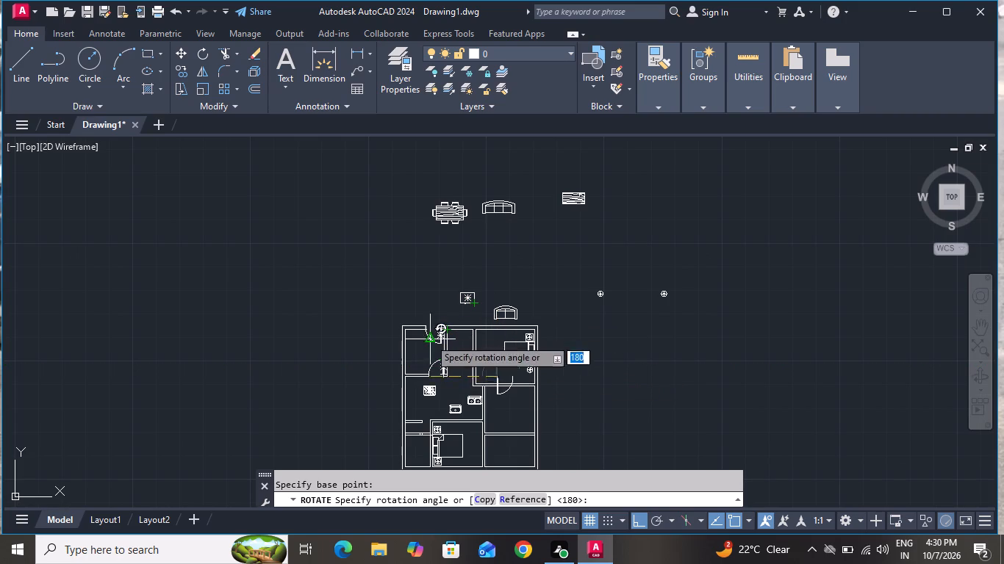
click(512, 444)
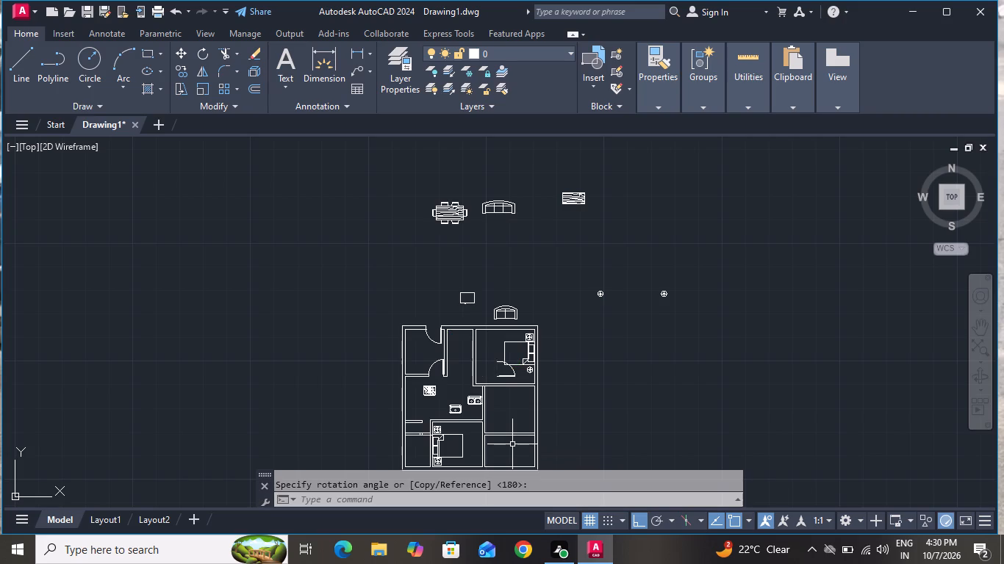
Move the bedroom door by its hinge-side endpoint onto the outer line of the bedroom's west partition, near its south corner.
scroll(523, 372, up, 4)
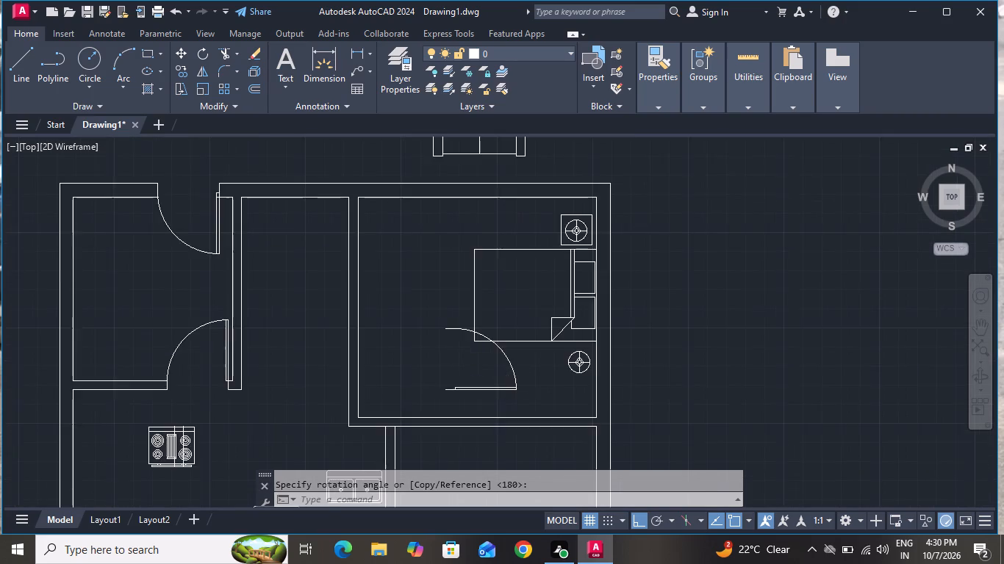
click(513, 355)
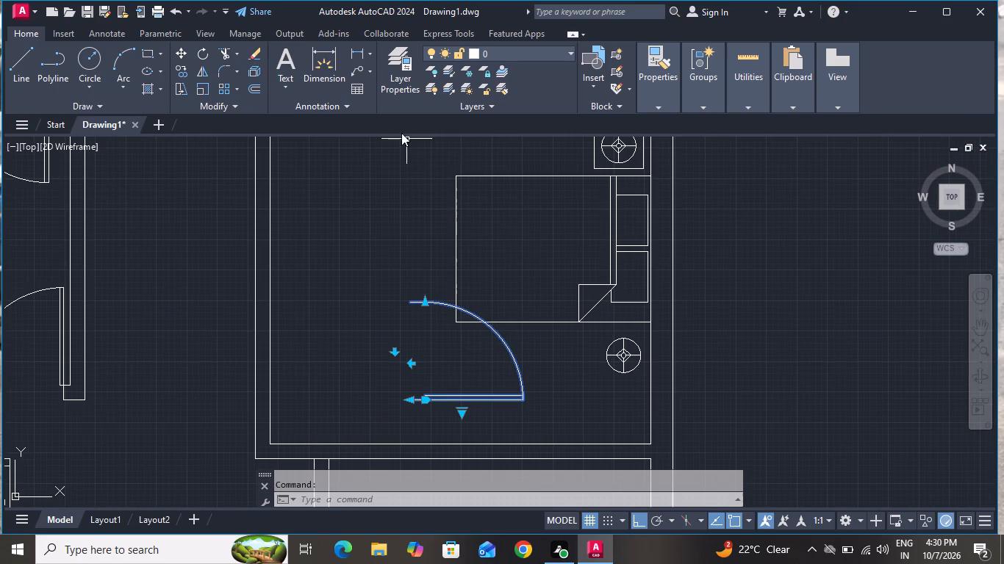
click(187, 51)
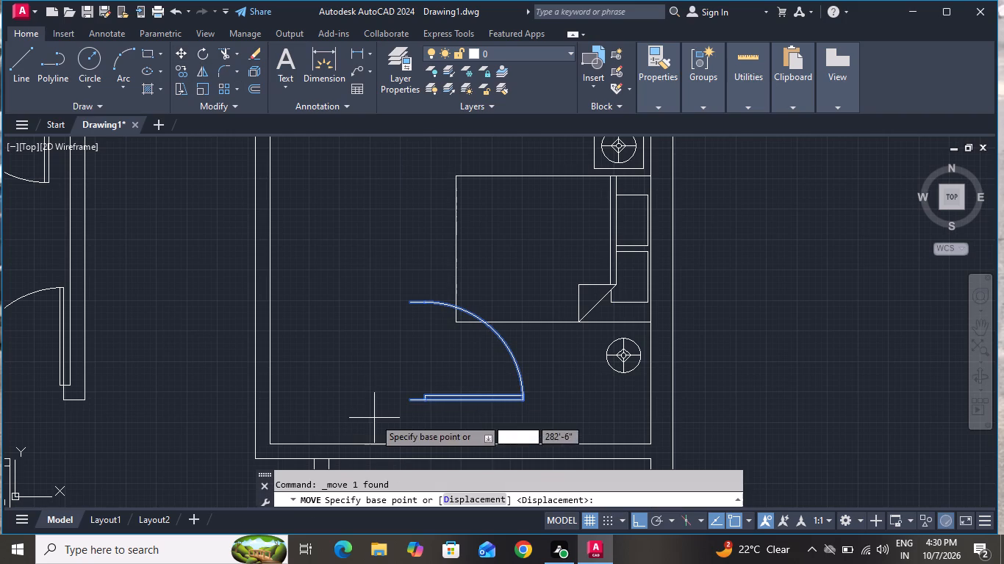
click(410, 397)
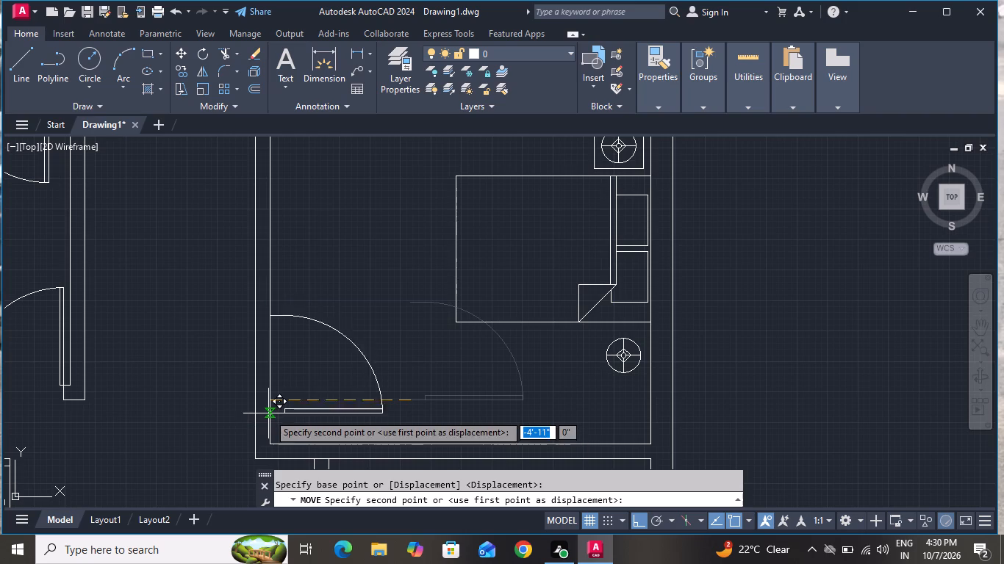
scroll(256, 427, up, 1)
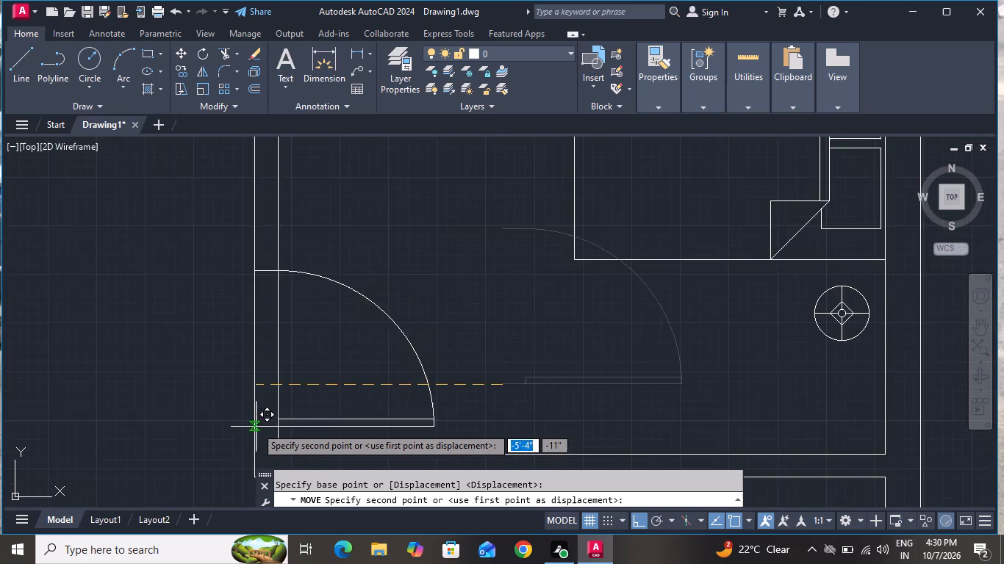
scroll(256, 427, up, 3)
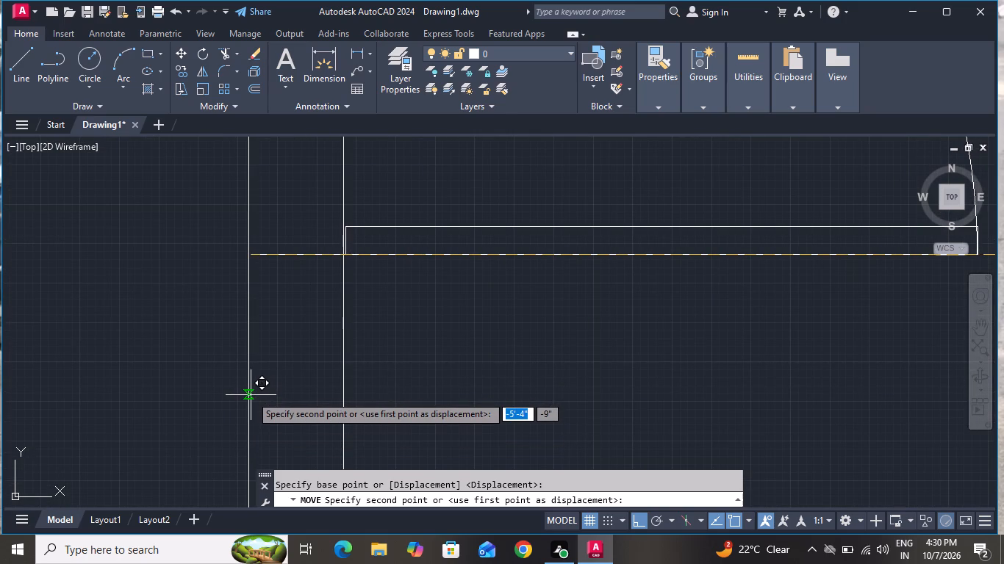
click(250, 396)
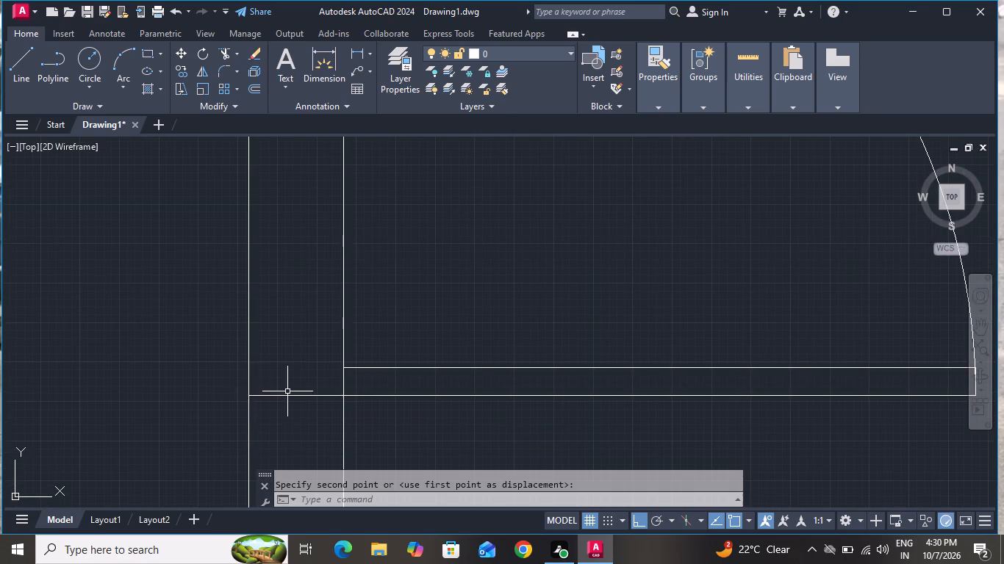
scroll(291, 391, up, 1)
scroll(293, 391, down, 5)
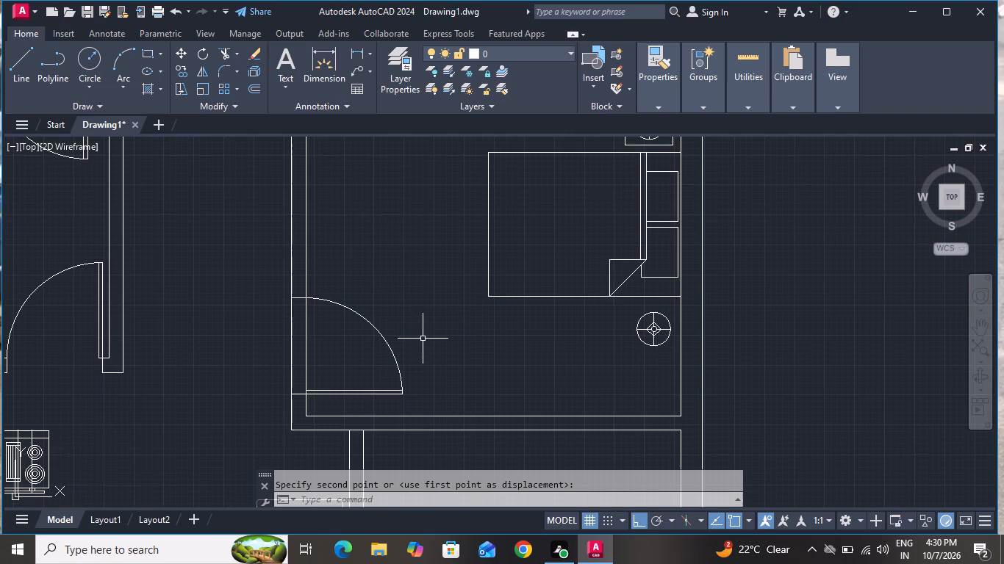
Trim both lines of the northeast bedroom's west partition between the door's jambs to open the doorway.
key(7)
key(Delete)
key(BackSpace)
text(tr)
key(space)
key(space)
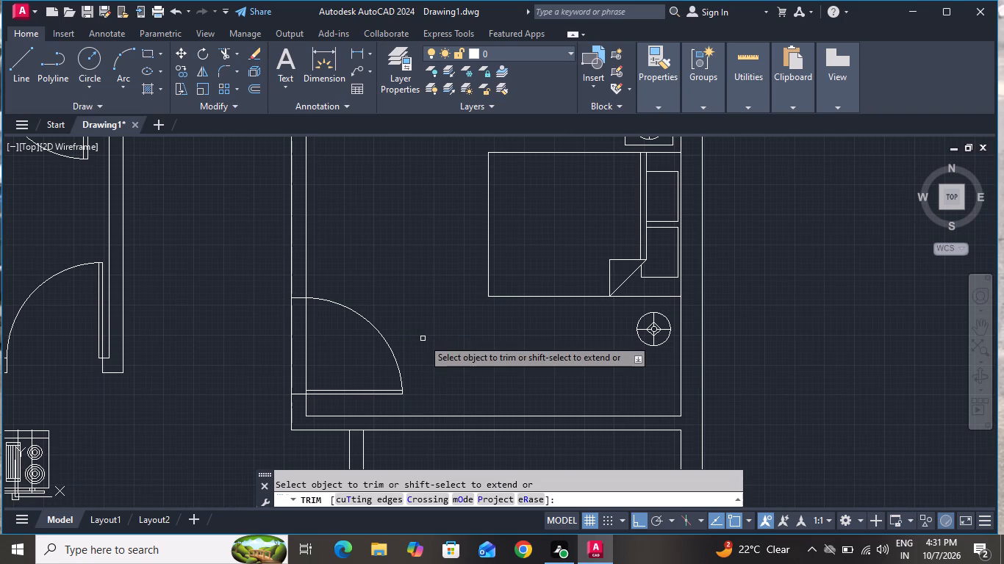
click(318, 330)
click(254, 334)
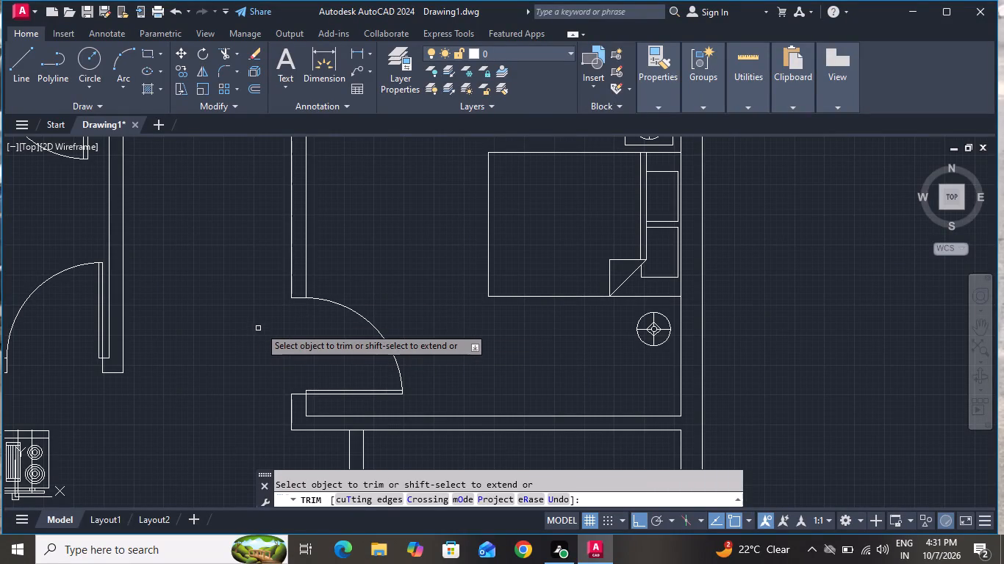
right_click(259, 327)
click(269, 356)
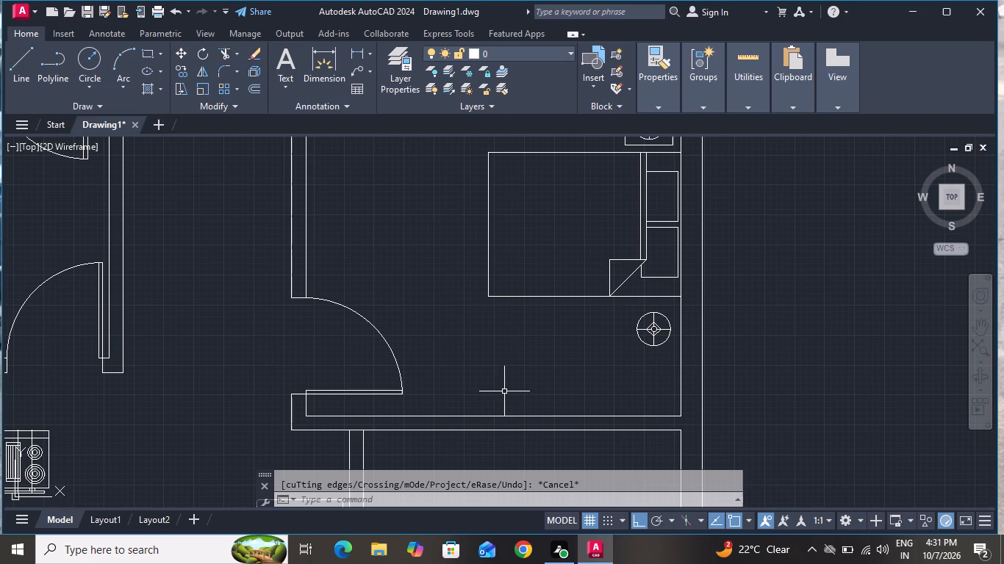
With Ortho off, copy the north entrance door by its hinge-side endpoint onto the south bedroom's north partition, near its east end.
scroll(495, 390, down, 2)
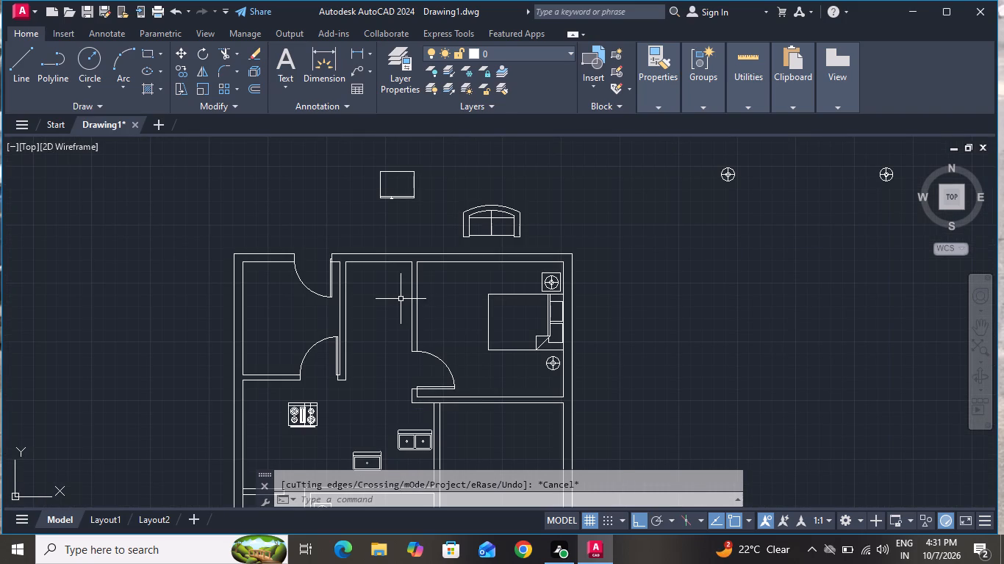
click(321, 294)
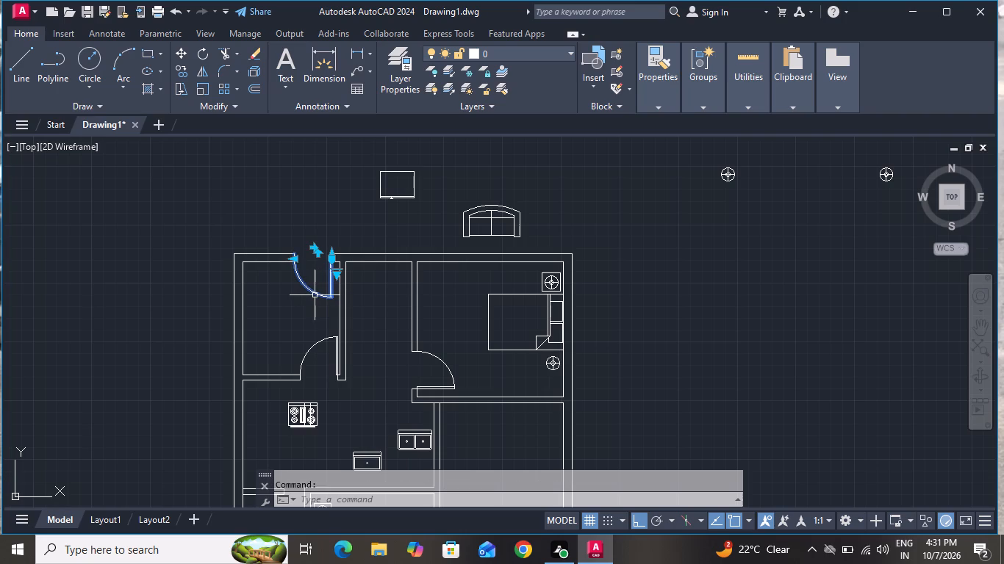
click(187, 68)
click(335, 251)
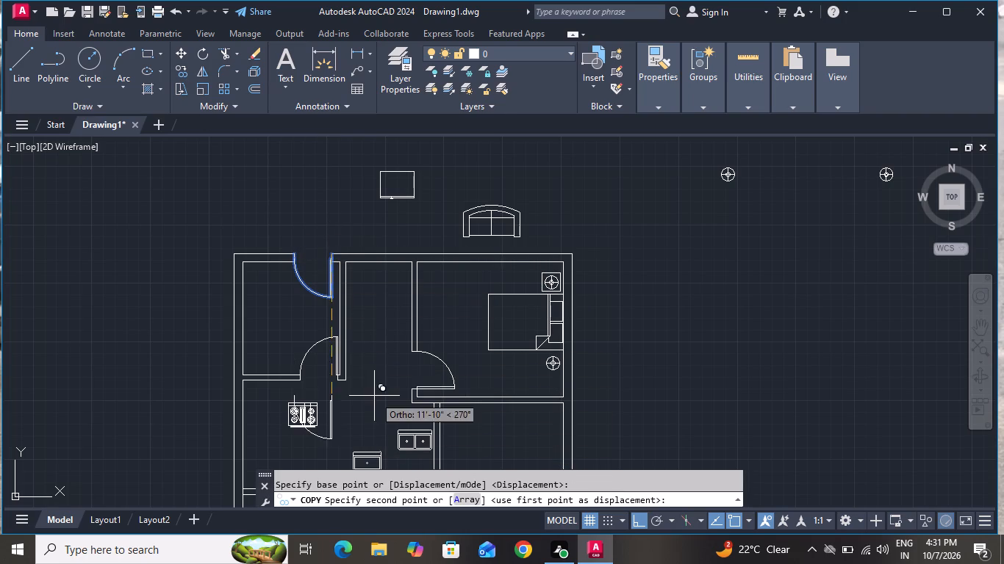
scroll(375, 396, down, 2)
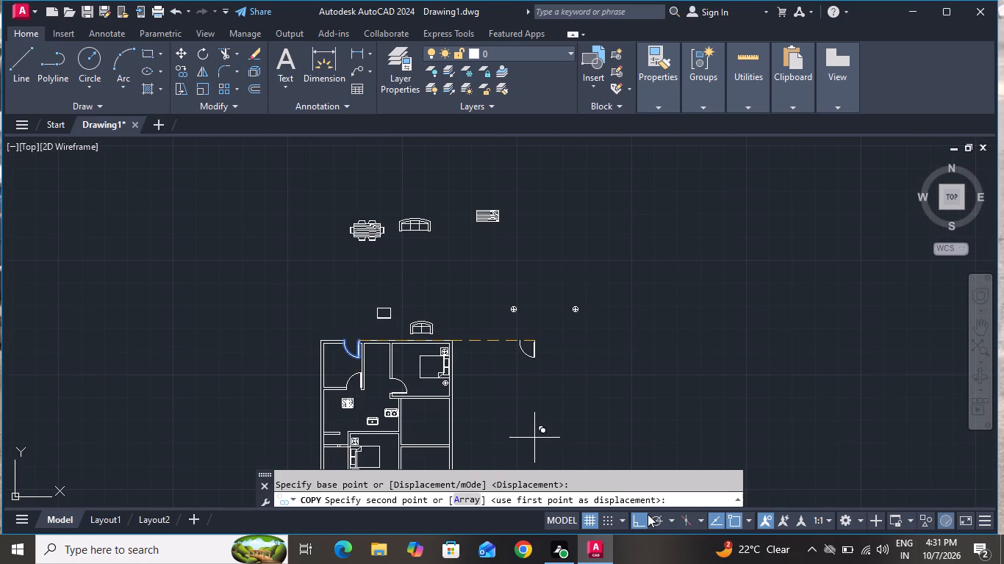
click(648, 514)
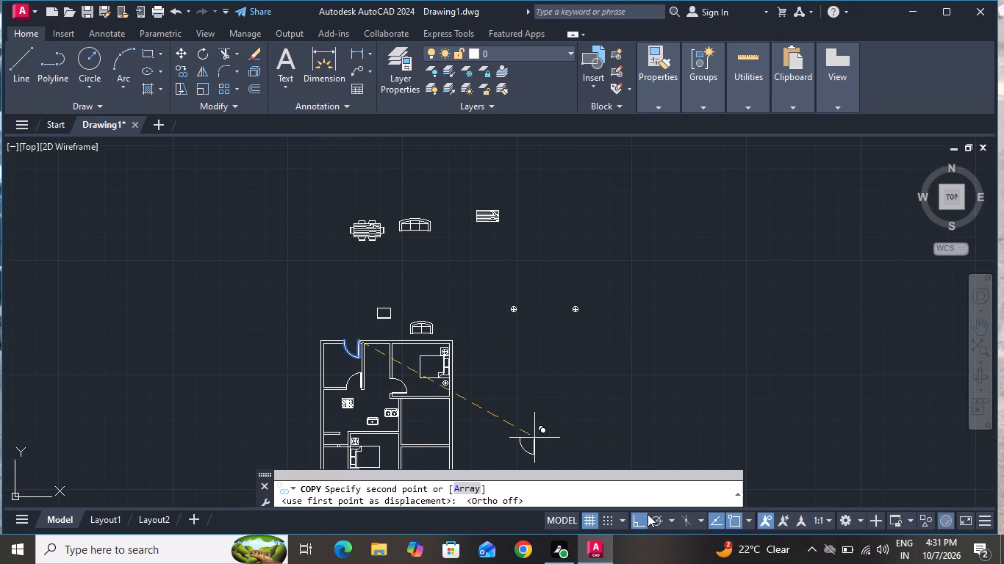
scroll(648, 514, down, 2)
scroll(648, 514, up, 1)
scroll(648, 514, down, 1)
scroll(648, 514, up, 1)
scroll(588, 383, down, 3)
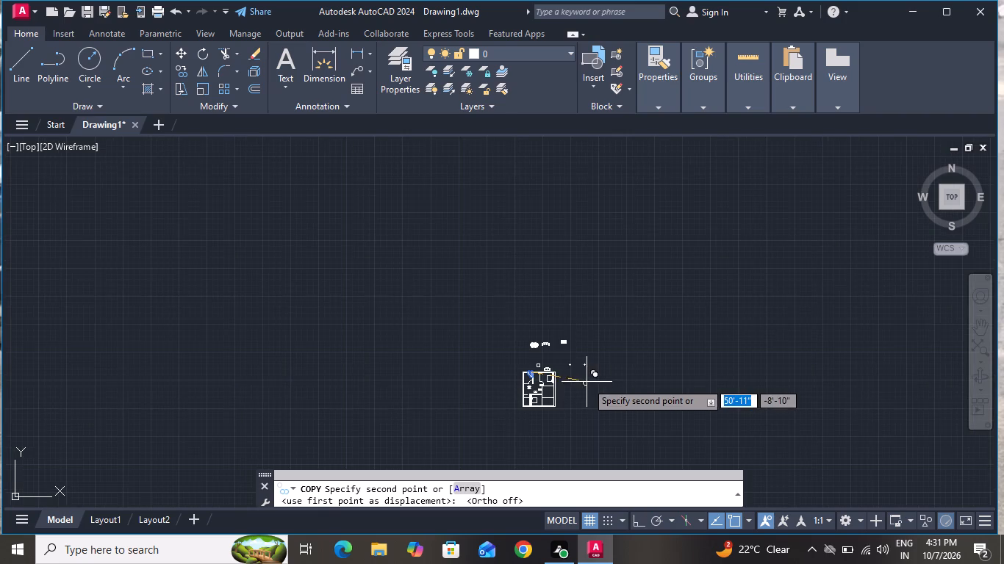
scroll(556, 394, up, 4)
scroll(526, 394, down, 3)
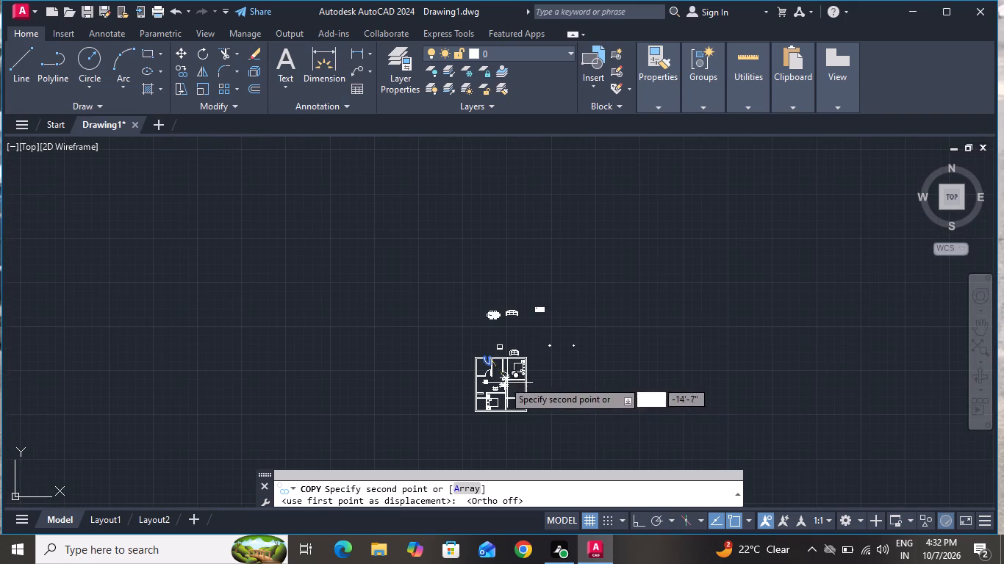
scroll(484, 404, up, 4)
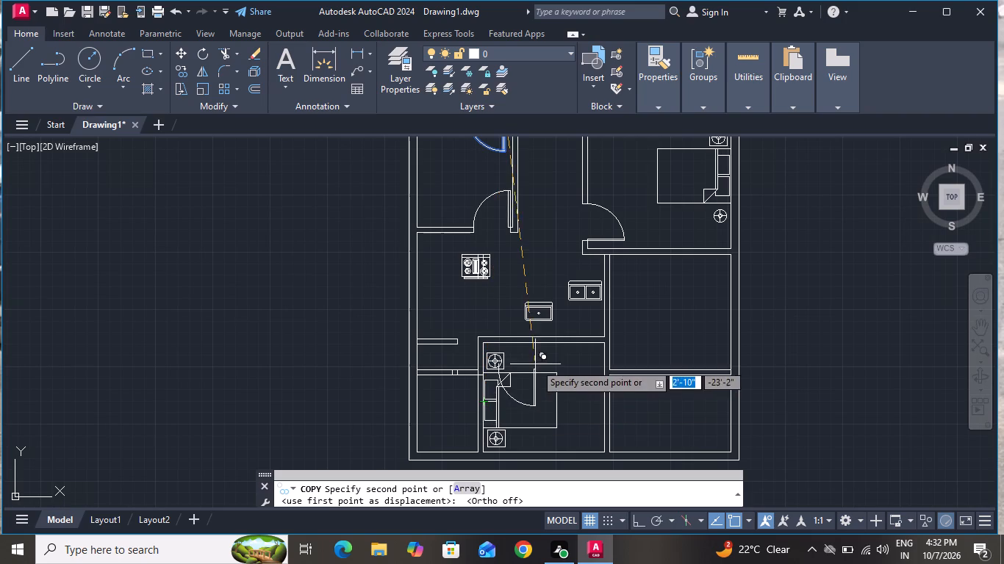
scroll(554, 343, down, 1)
scroll(559, 343, up, 5)
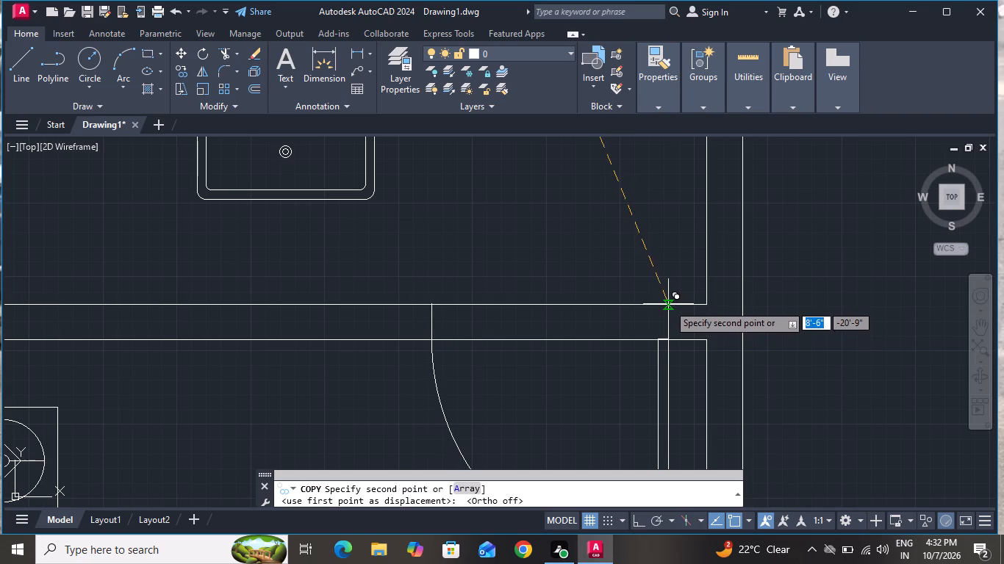
click(668, 304)
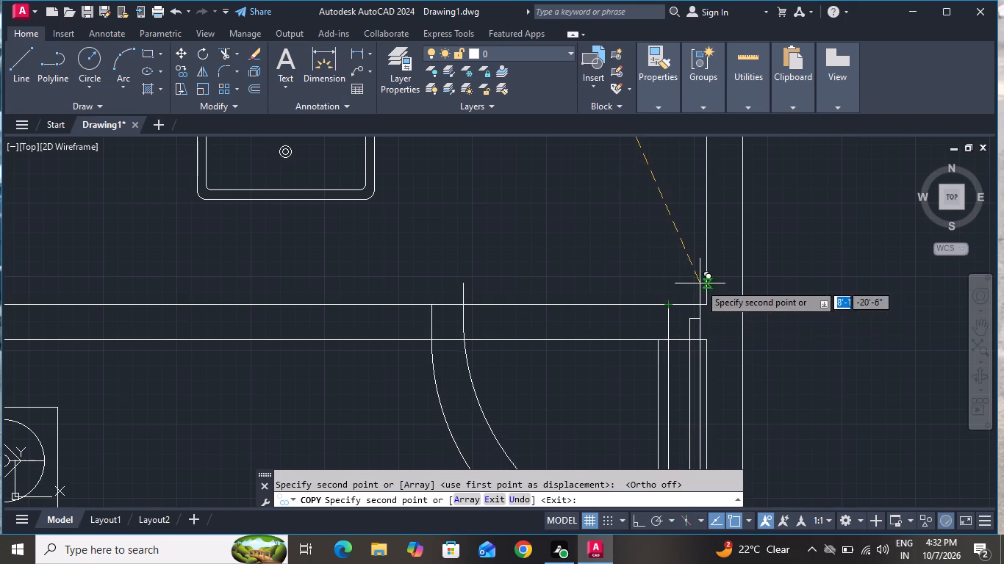
Place a second copy of the door on the upper line of the small southwest room's north partition, at its east end.
scroll(700, 267, down, 4)
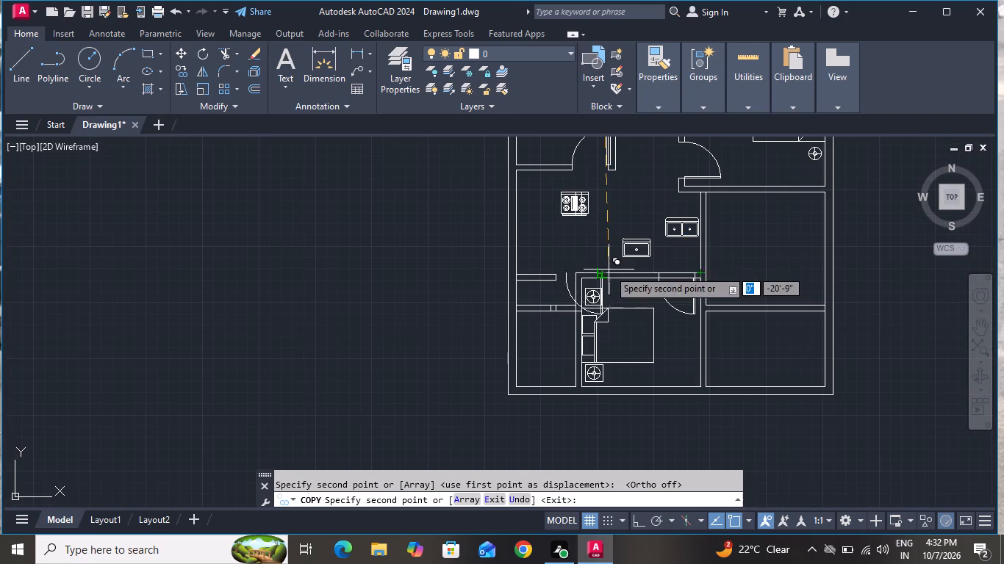
scroll(573, 288, up, 2)
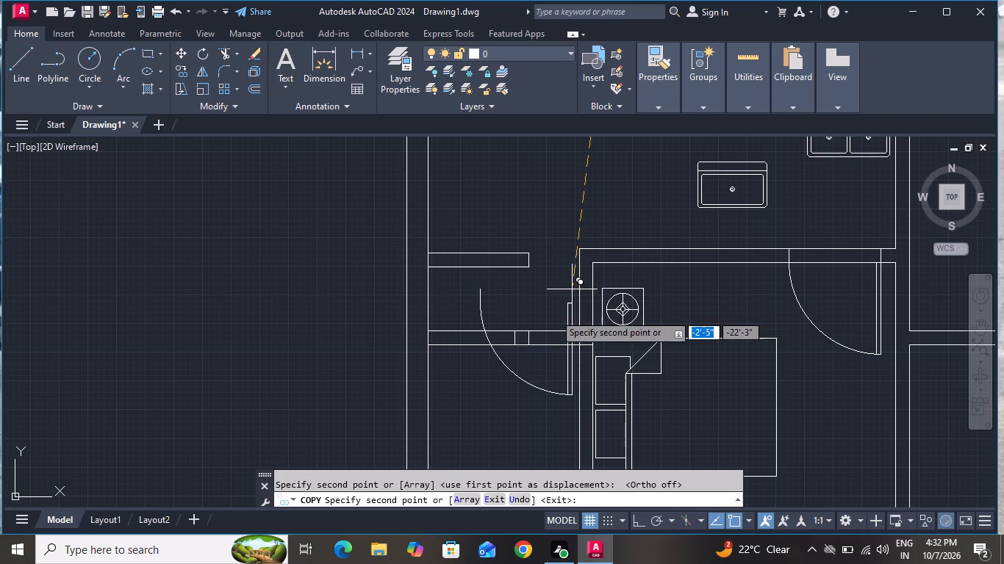
click(573, 334)
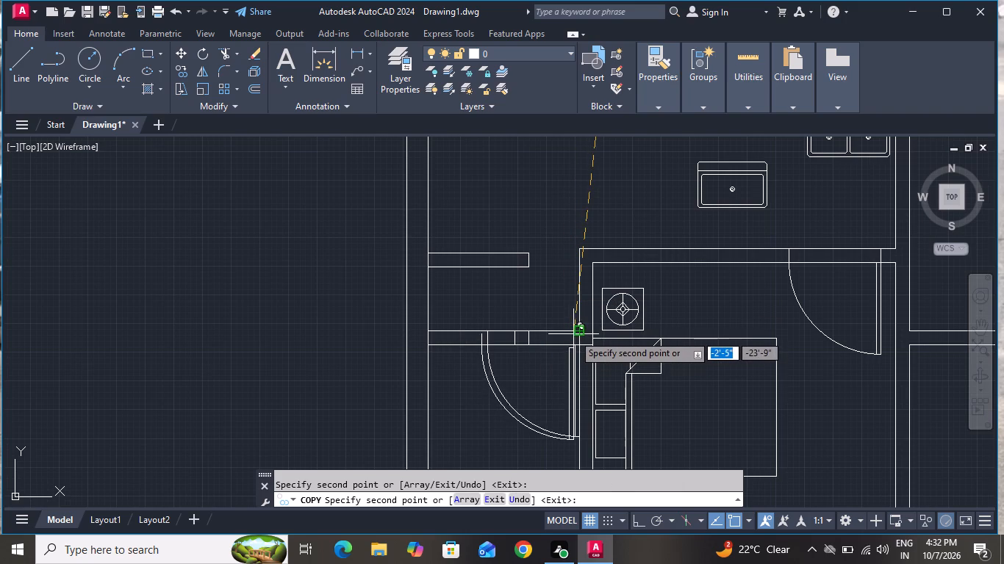
right_click(574, 334)
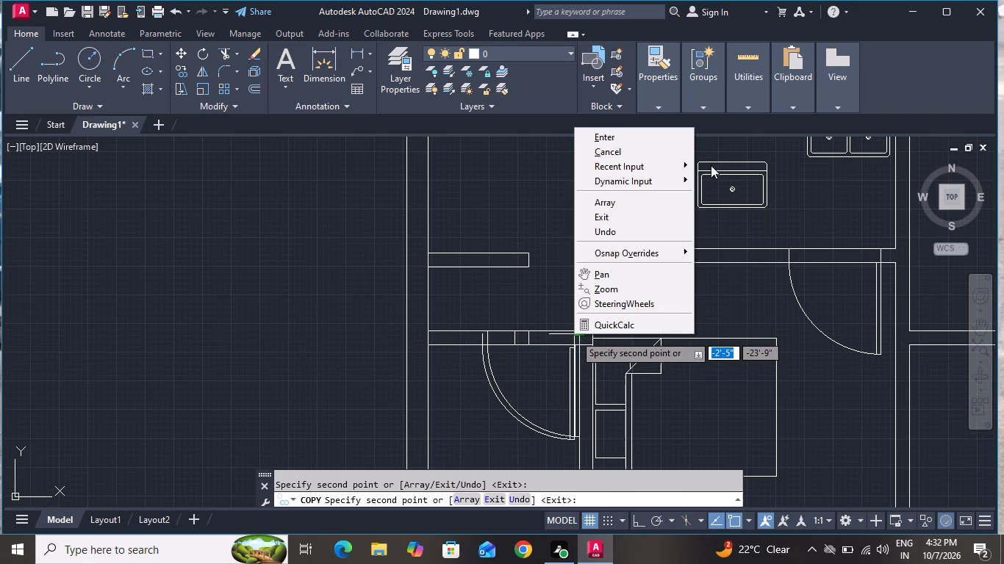
click(664, 150)
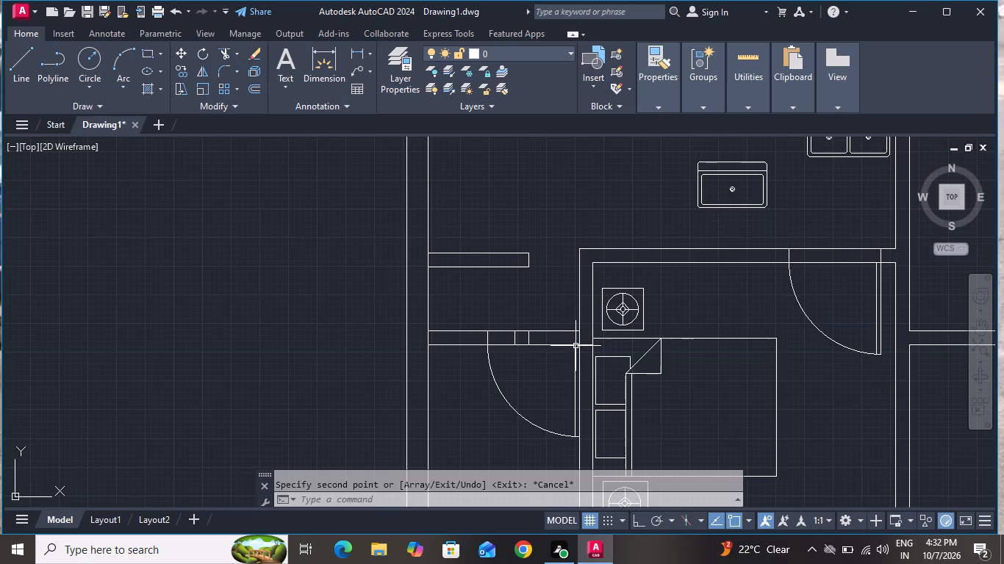
Trim both lines of the south bedroom's north partition between the door's jambs to open the doorway.
scroll(578, 349, down, 3)
scroll(579, 350, up, 1)
scroll(579, 350, down, 1)
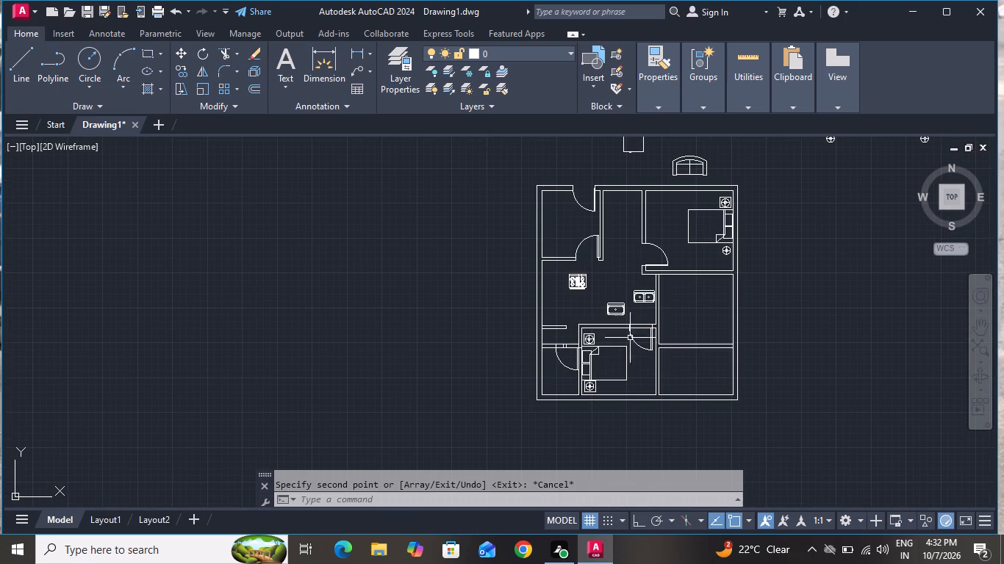
scroll(659, 324, up, 1)
scroll(659, 324, down, 1)
scroll(637, 324, up, 1)
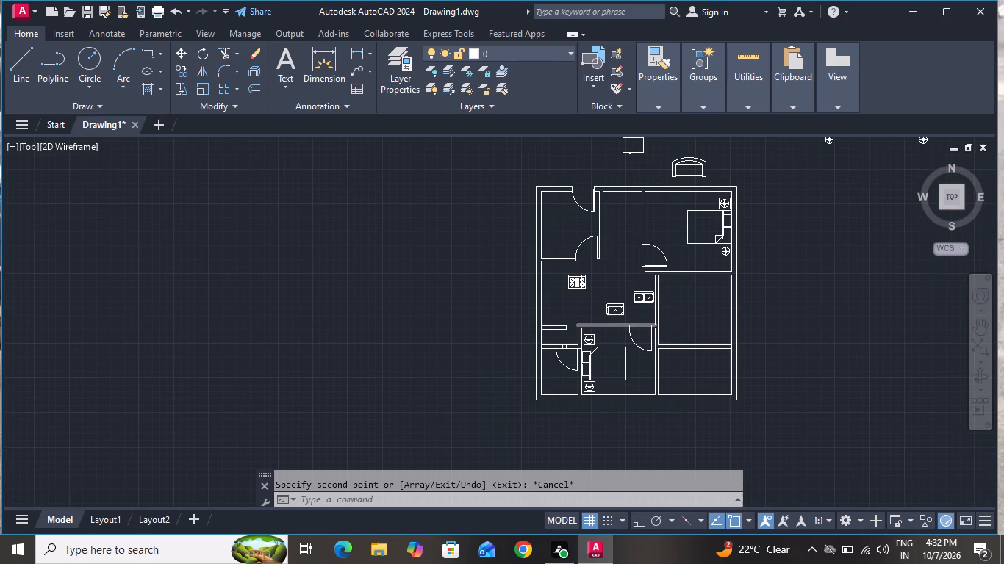
scroll(637, 324, up, 2)
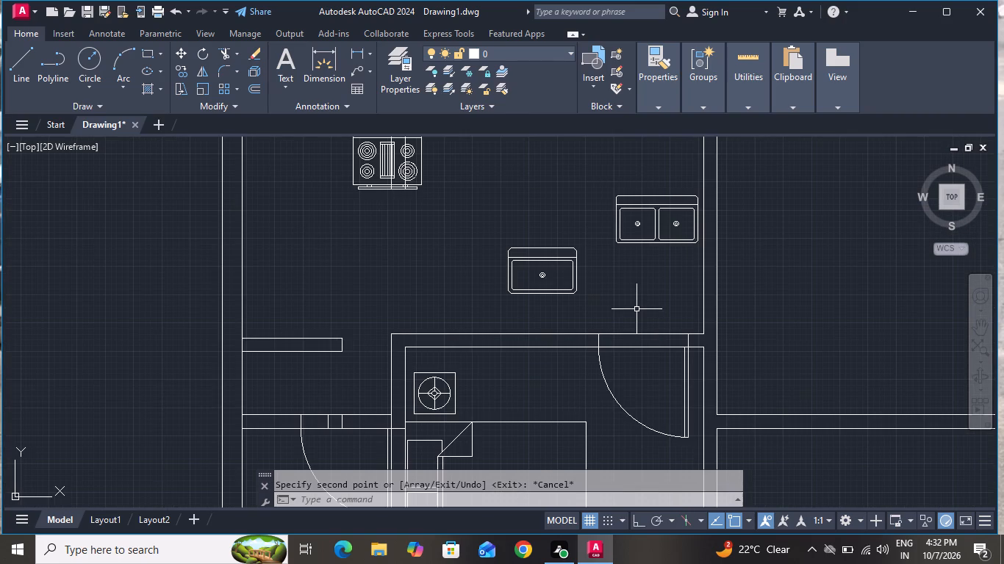
key(y)
key(BackSpace)
text(tr)
key(space)
key(space)
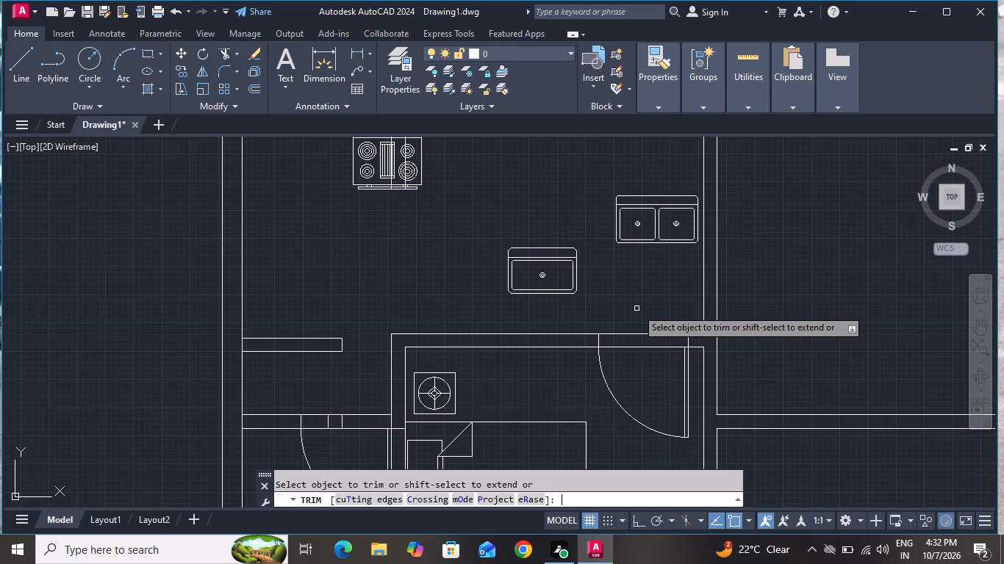
click(637, 308)
click(636, 287)
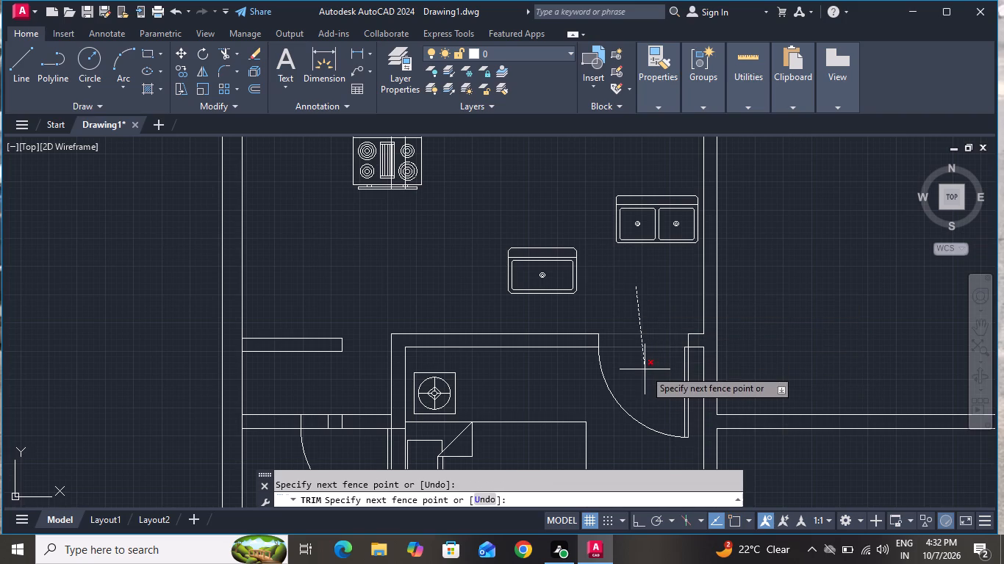
click(645, 371)
scroll(536, 199, down, 2)
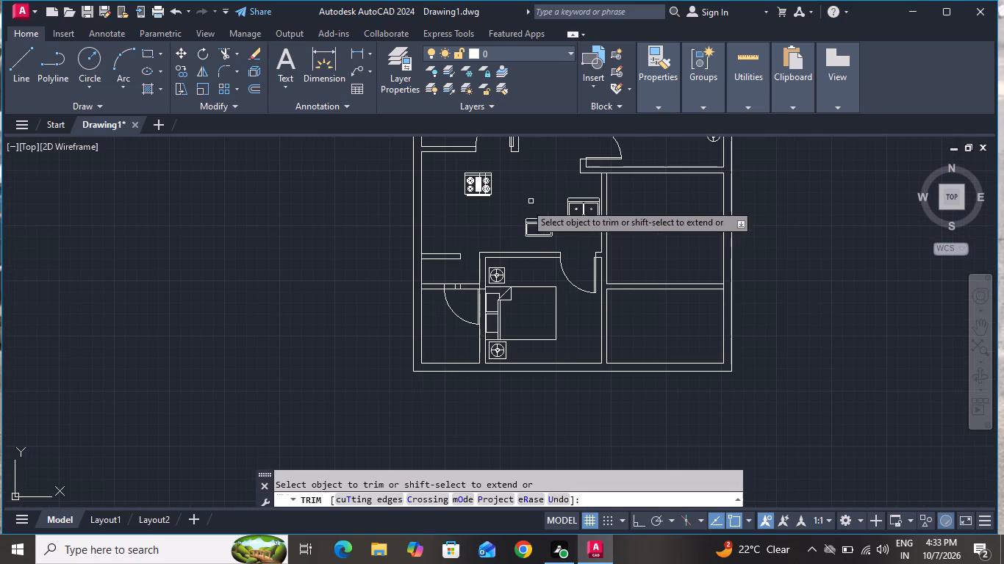
scroll(460, 283, up, 1)
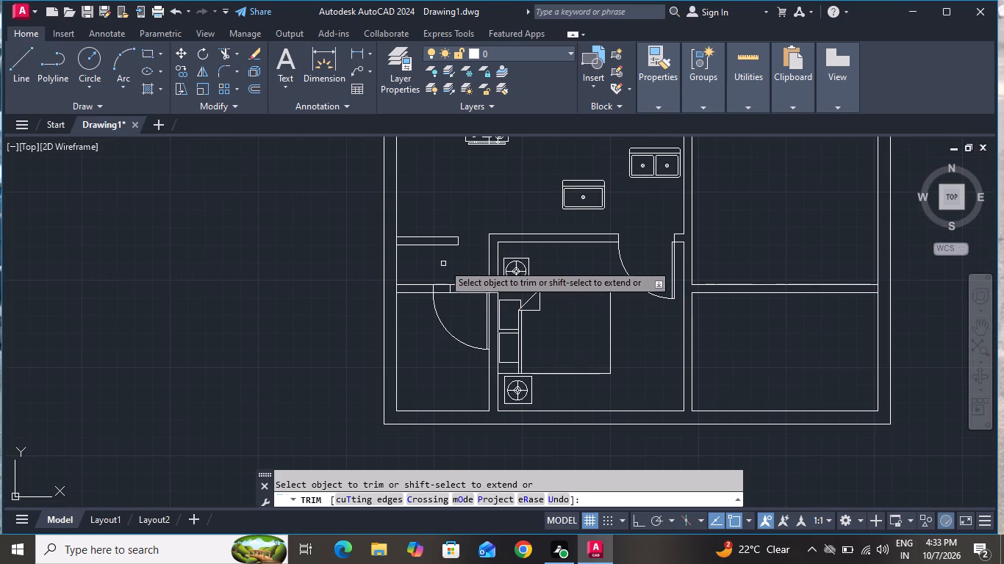
right_click(443, 259)
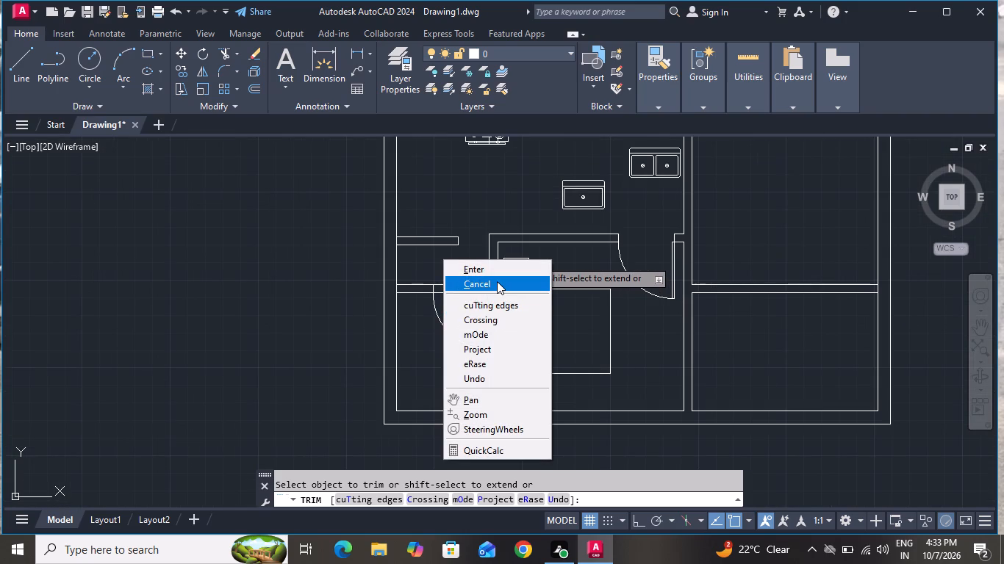
click(497, 281)
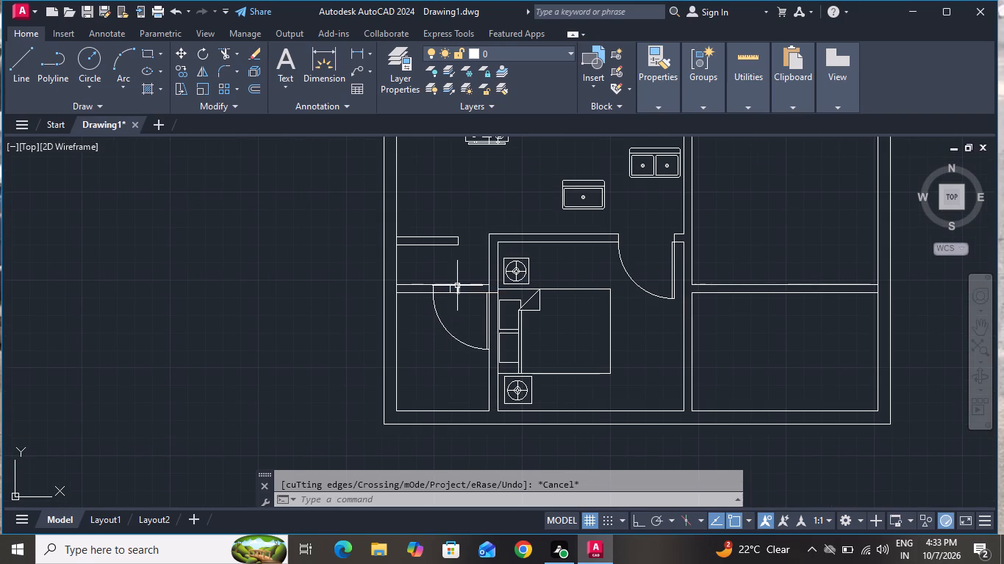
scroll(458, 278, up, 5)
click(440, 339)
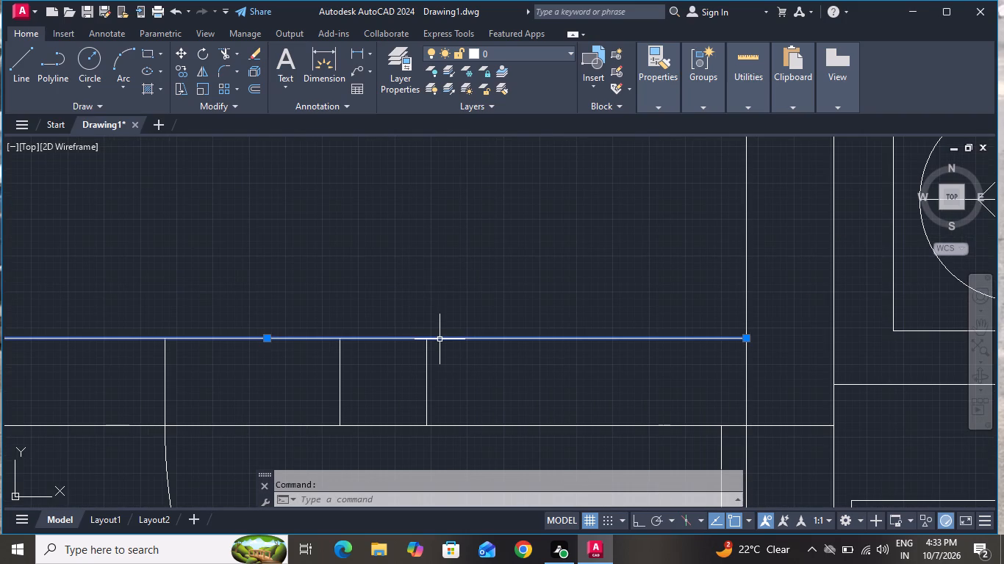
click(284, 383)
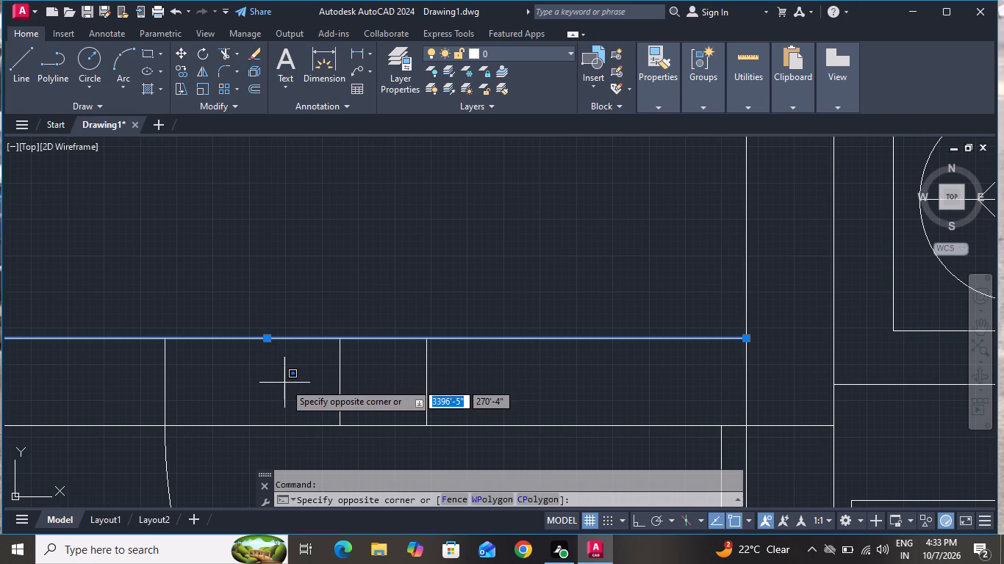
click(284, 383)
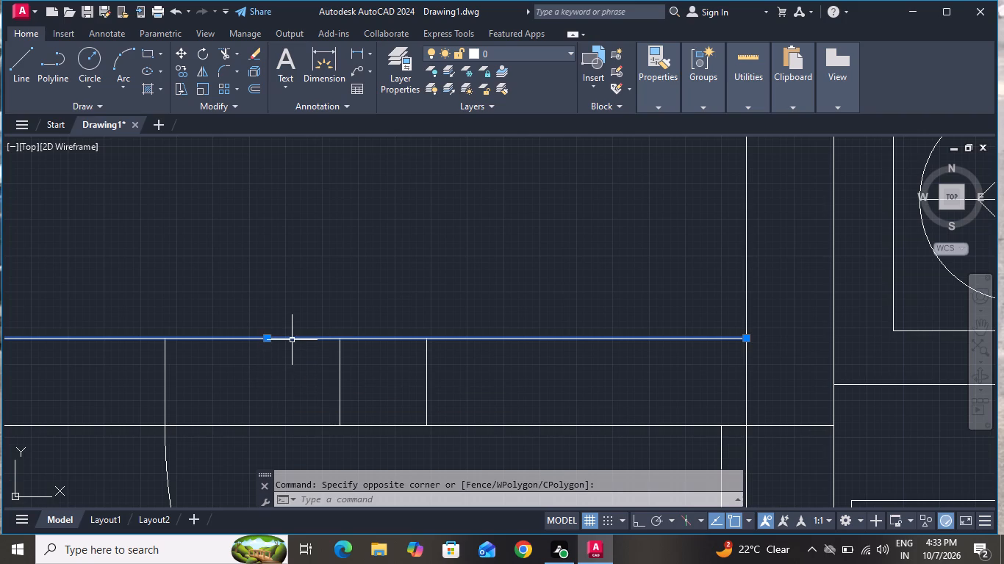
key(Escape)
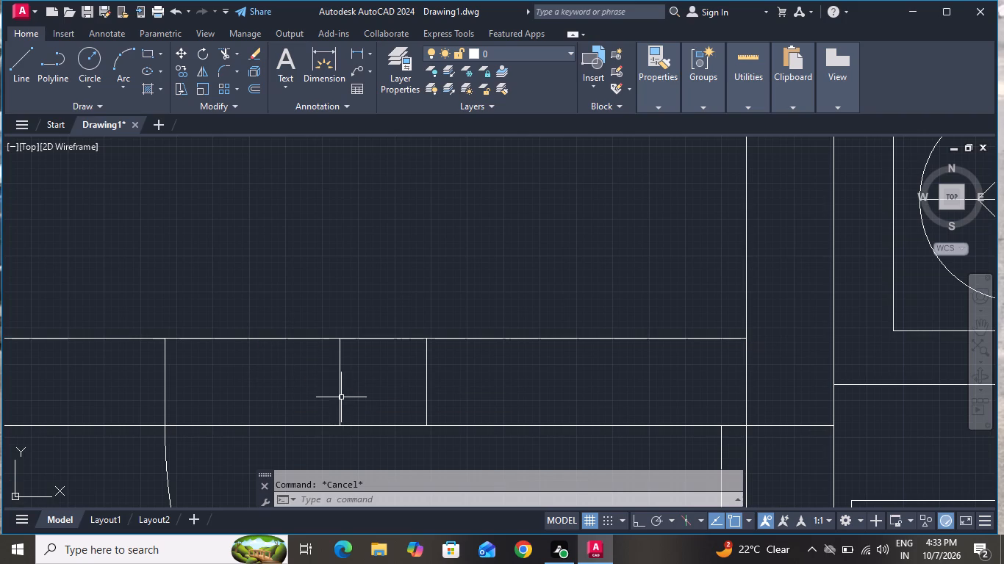
Erase the two leftover short vertical lines inside the southwest room's north partition, within the door opening.
click(340, 394)
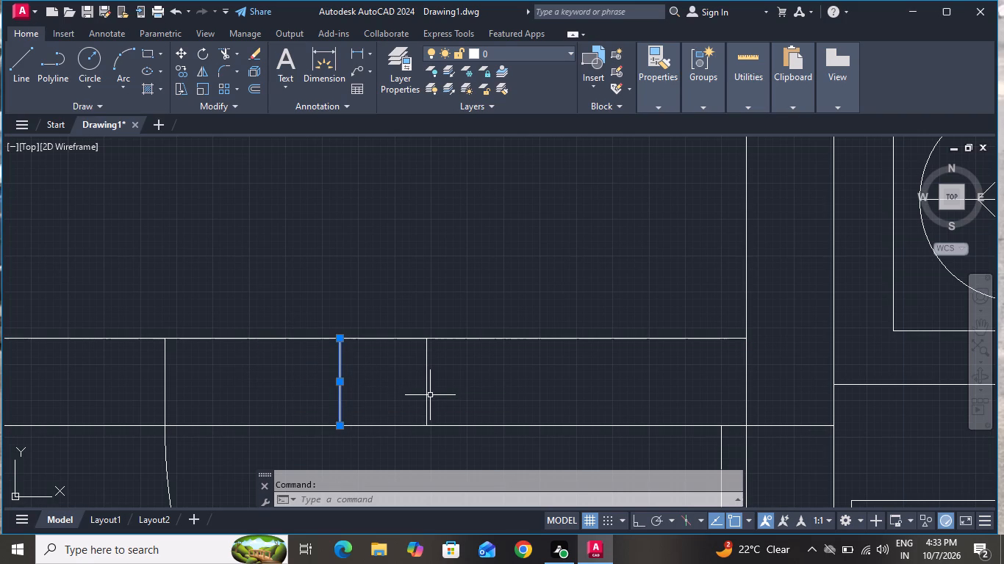
click(430, 395)
click(427, 396)
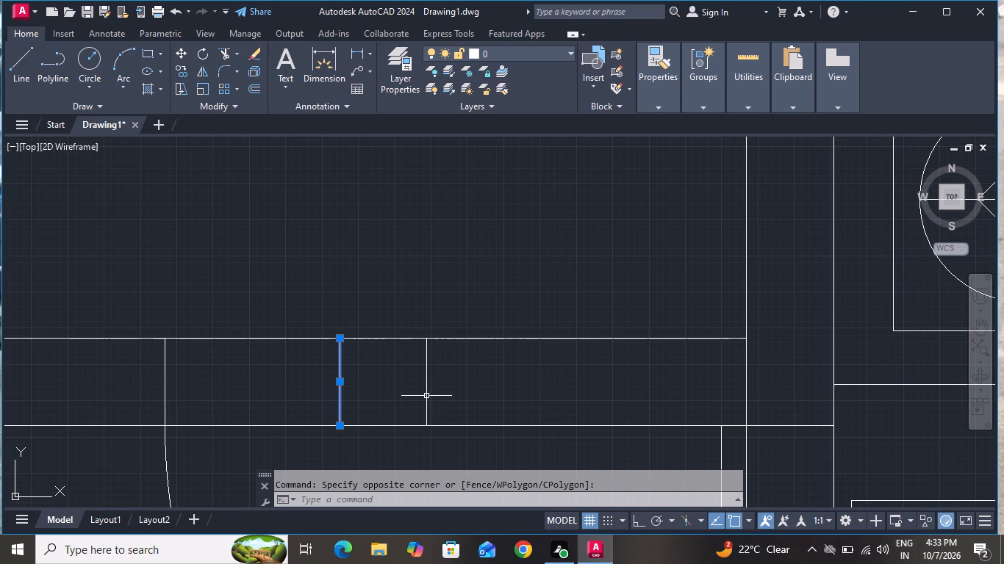
click(426, 394)
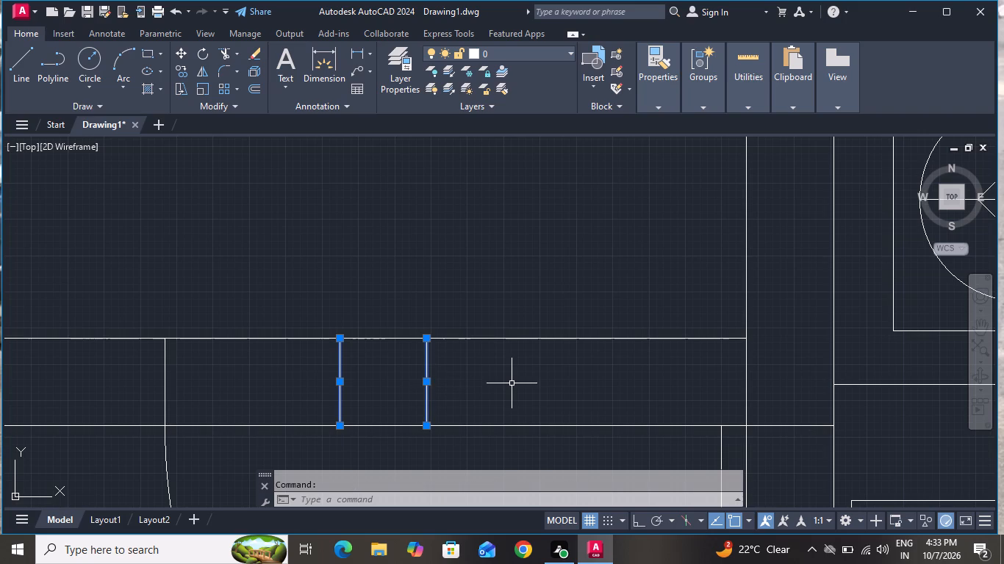
key(Delete)
scroll(514, 340, down, 2)
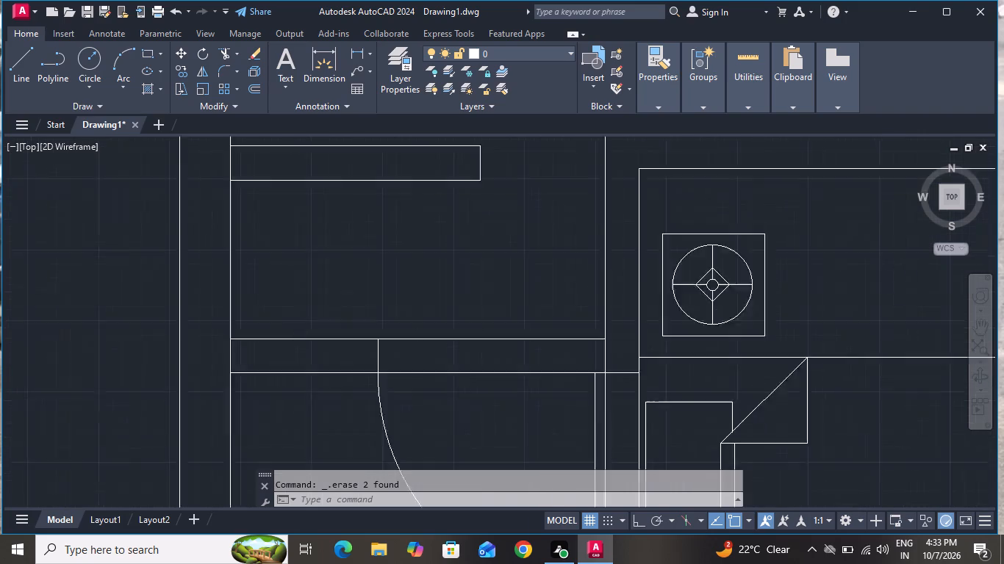
Scale the southwest room's door down to roughly half its size, using its west endpoint on the upper partition line as base.
scroll(514, 340, down, 2)
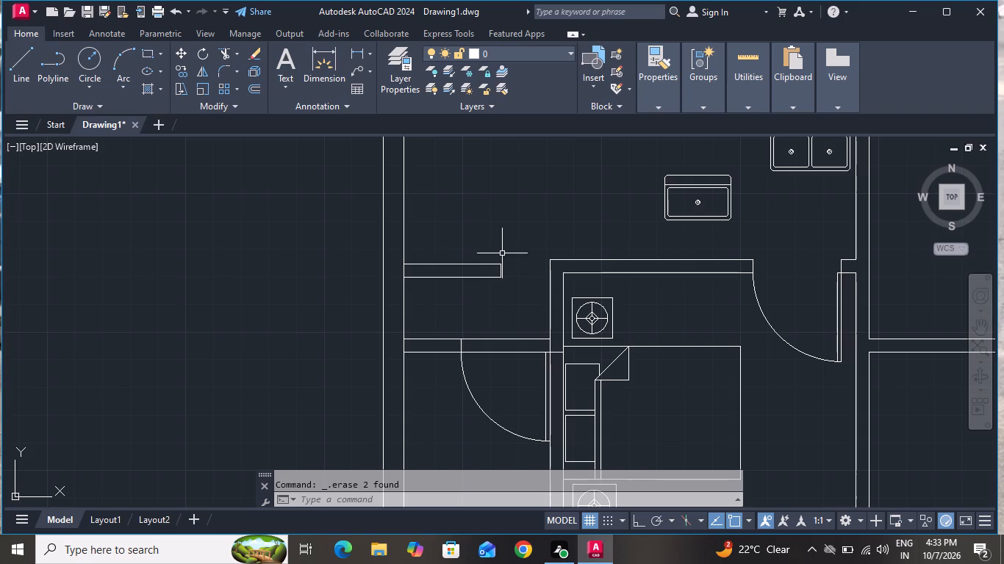
scroll(512, 365, up, 1)
scroll(512, 365, down, 1)
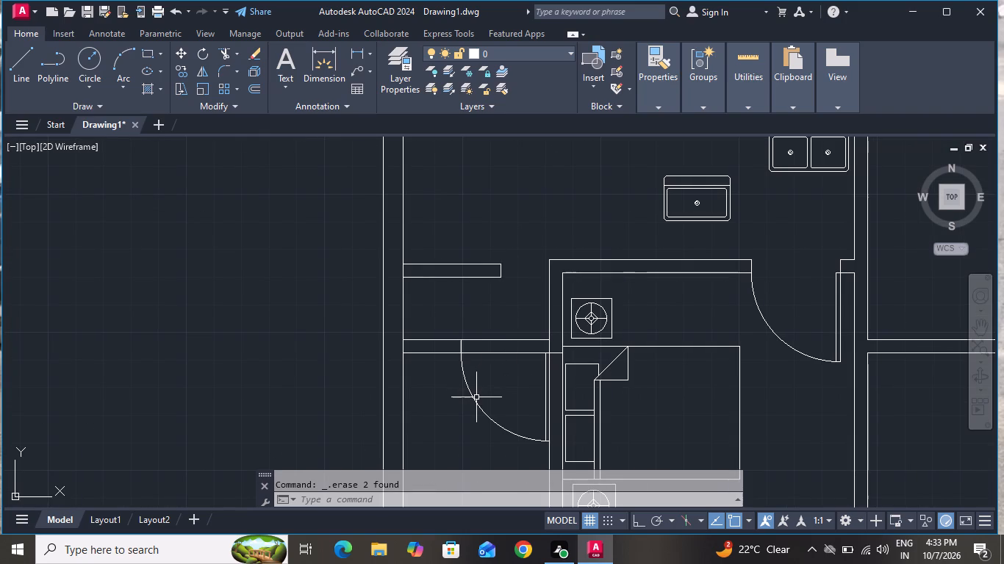
click(472, 399)
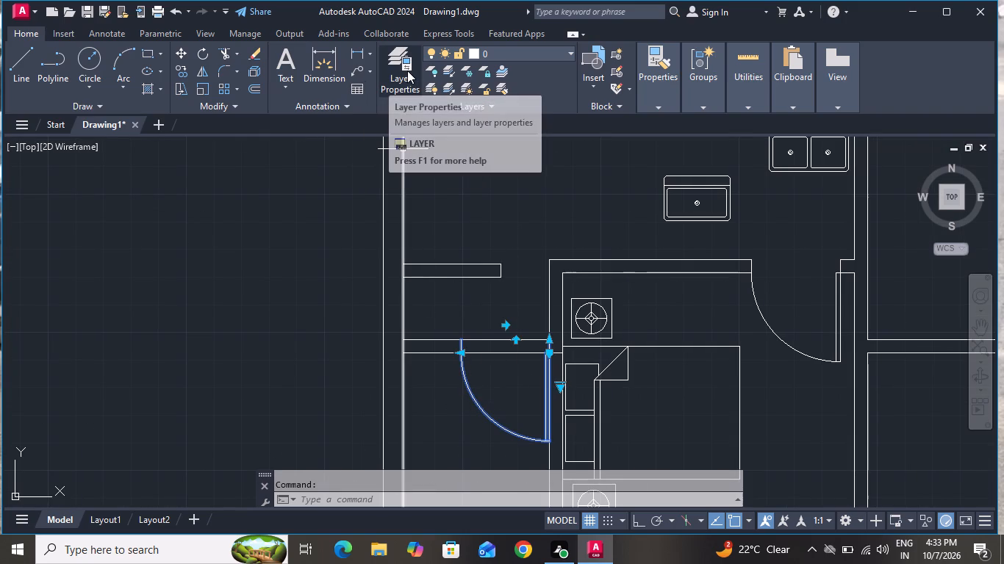
click(207, 86)
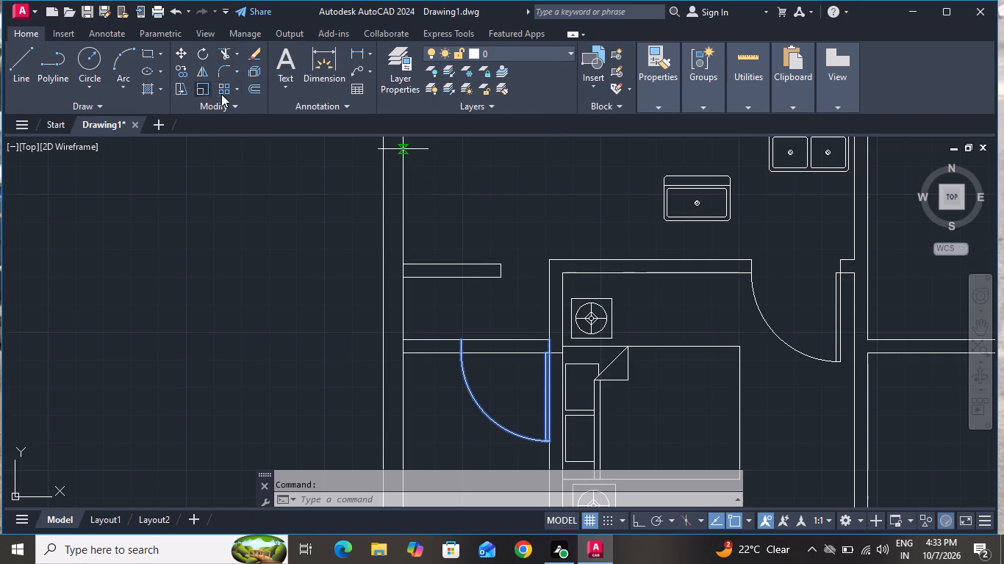
click(463, 340)
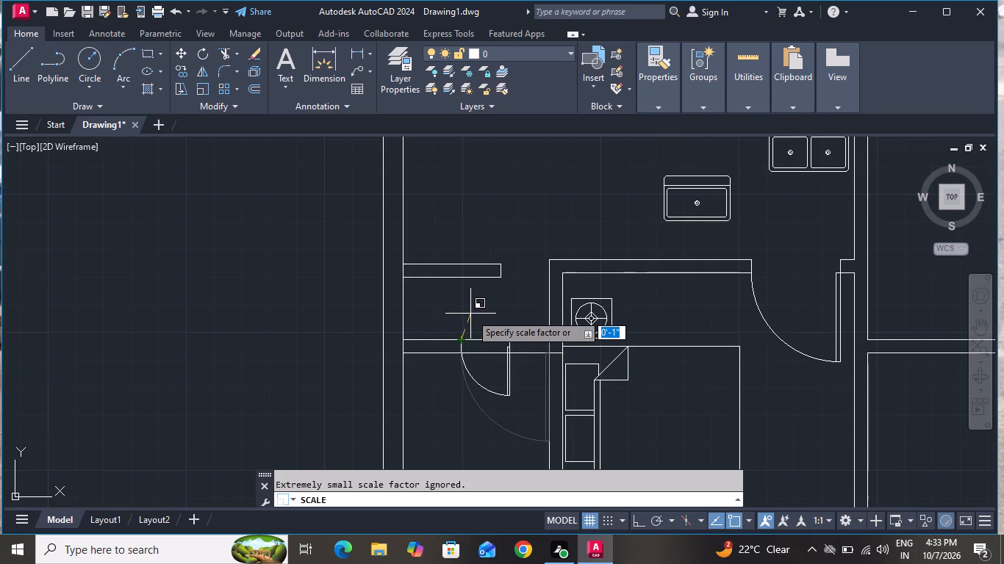
click(470, 314)
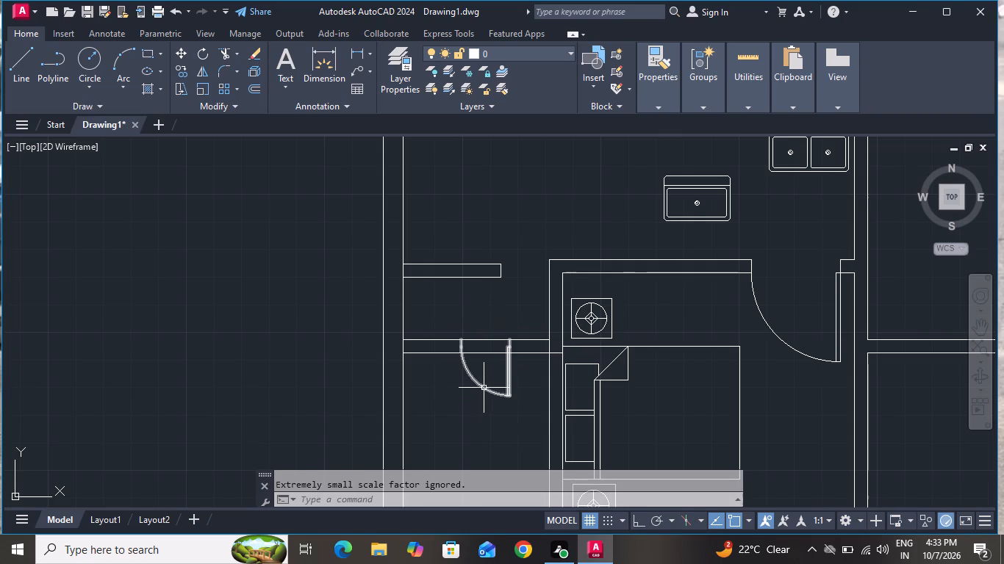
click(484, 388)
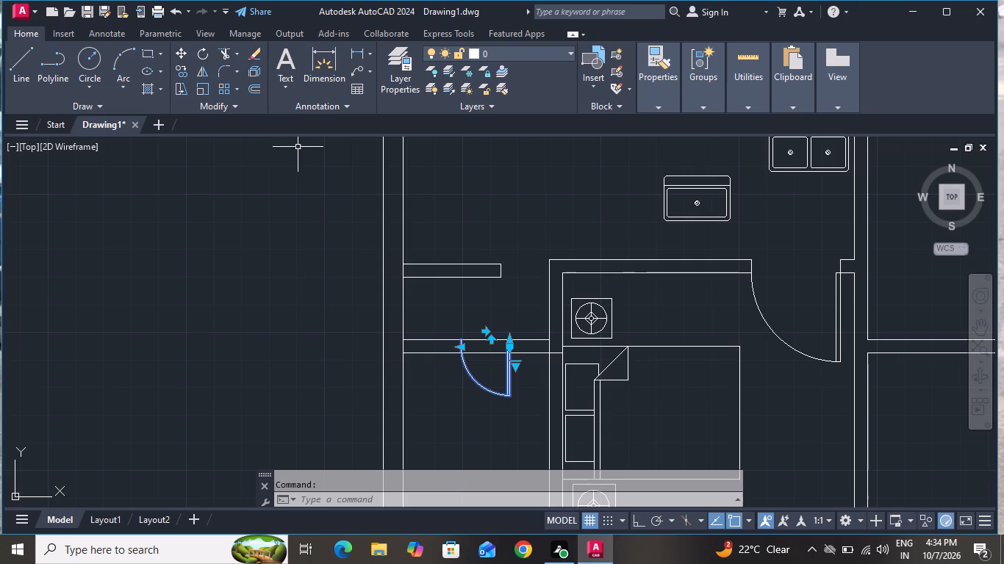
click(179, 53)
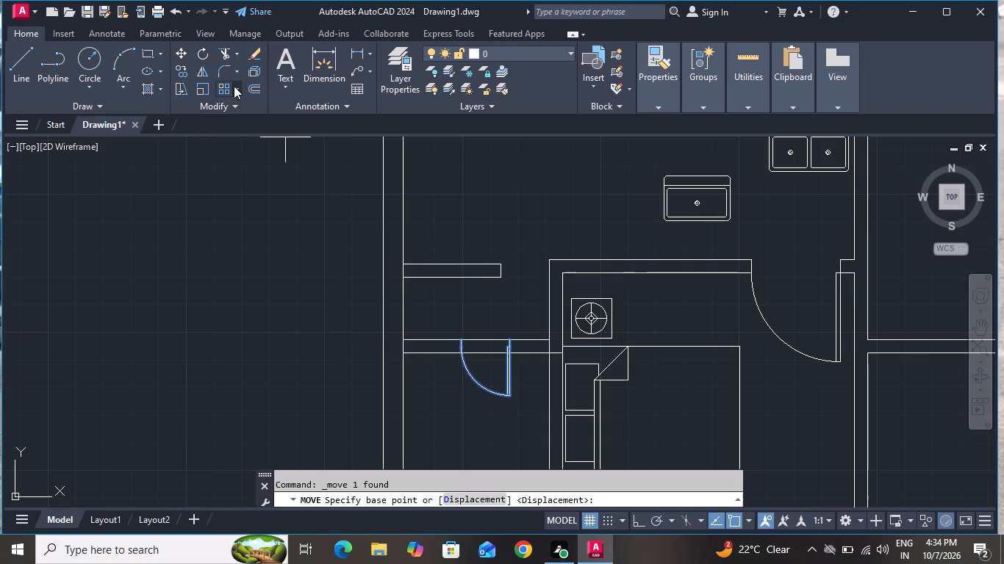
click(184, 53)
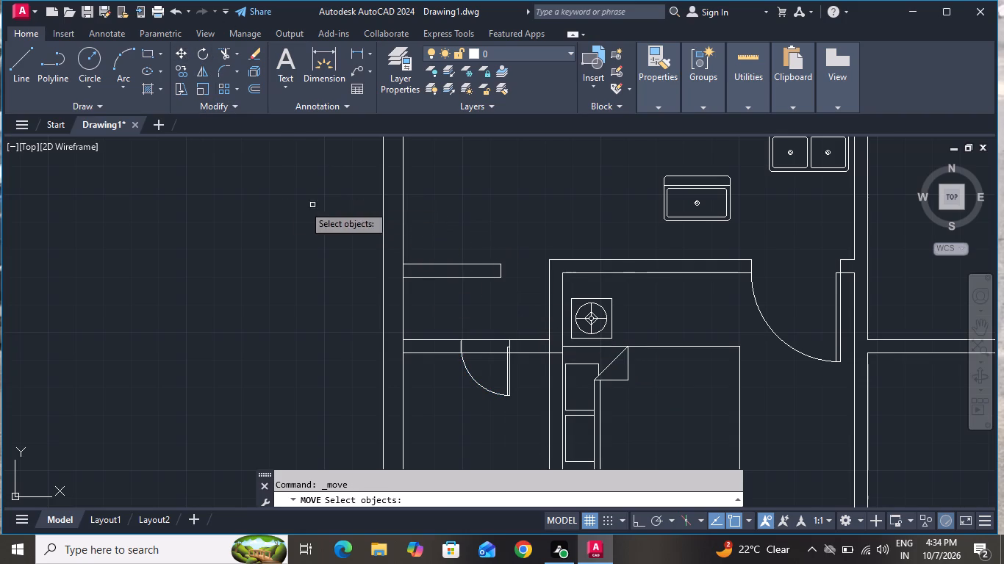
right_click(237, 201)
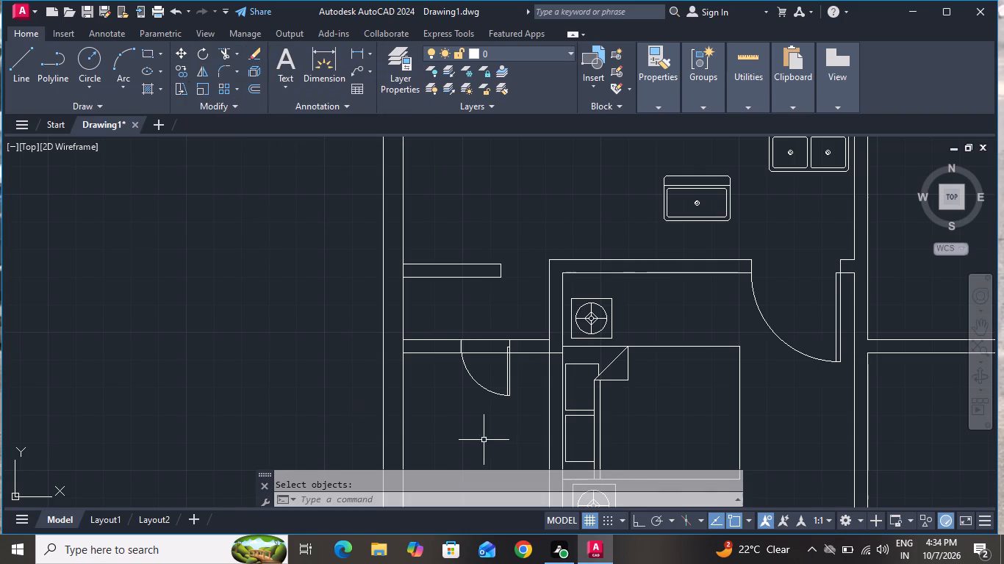
Move the reduced door by its upper hinge-side endpoint about 11" east along the upper line of the southwest room's north partition.
click(502, 393)
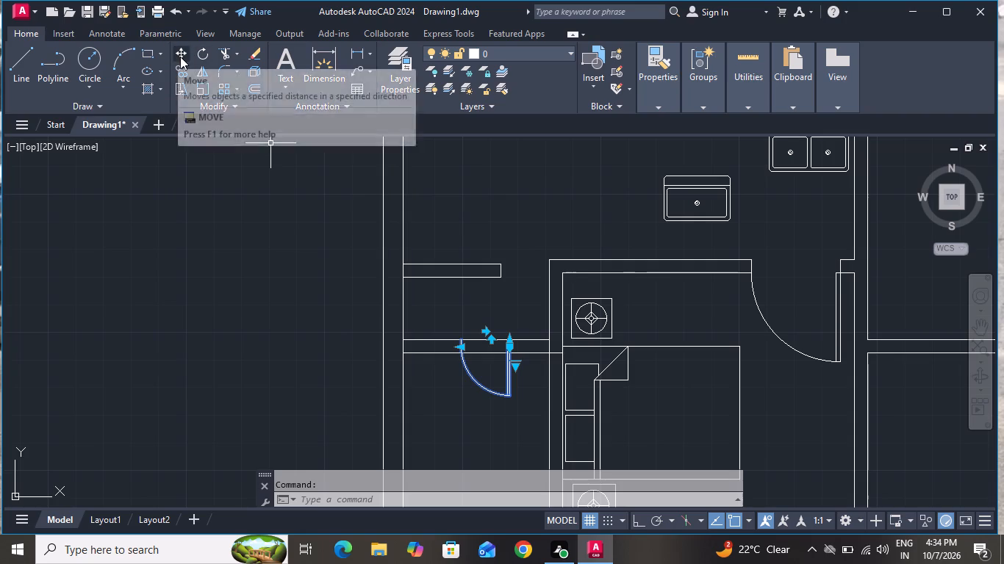
click(183, 57)
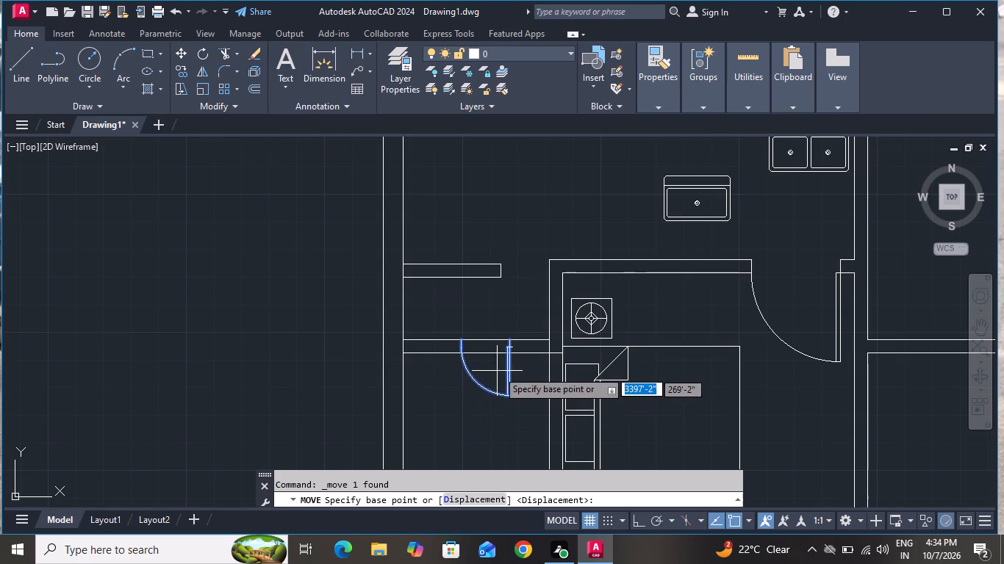
scroll(498, 370, up, 4)
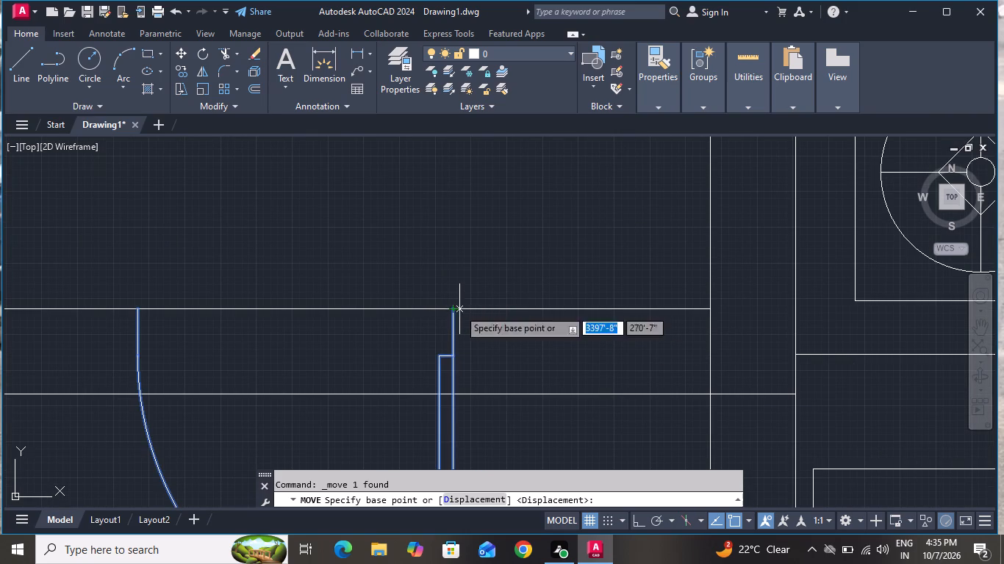
click(456, 309)
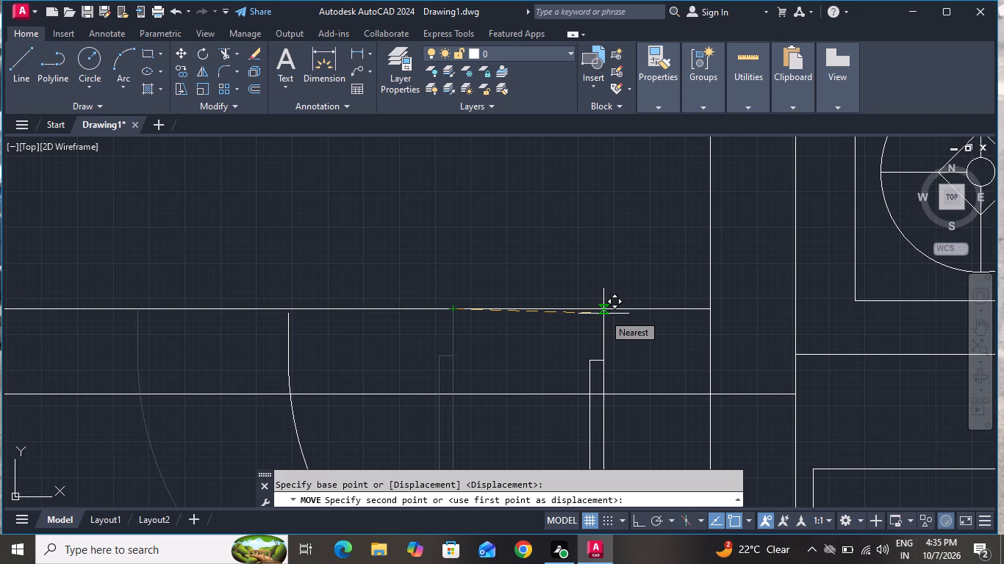
scroll(603, 314, up, 2)
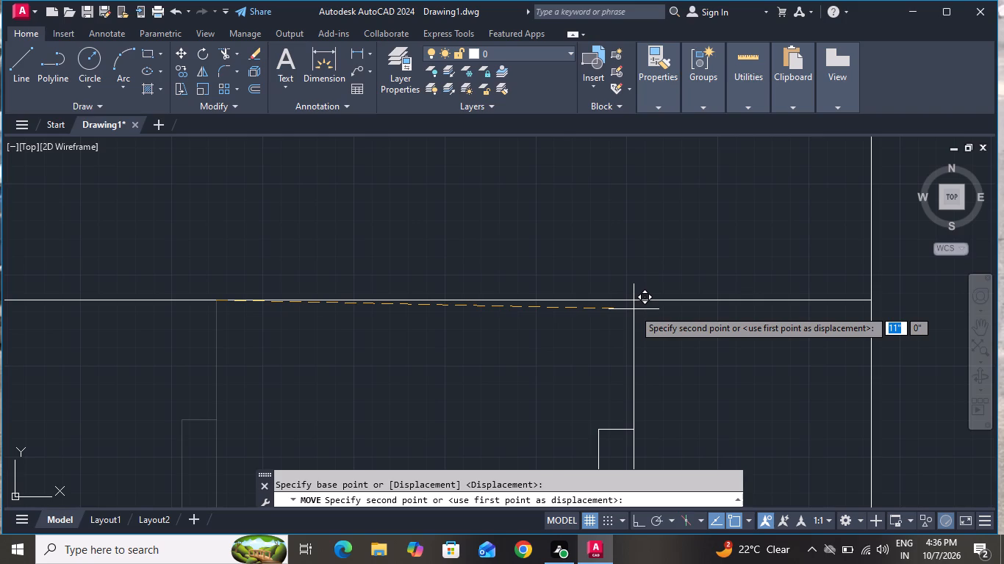
scroll(634, 309, down, 3)
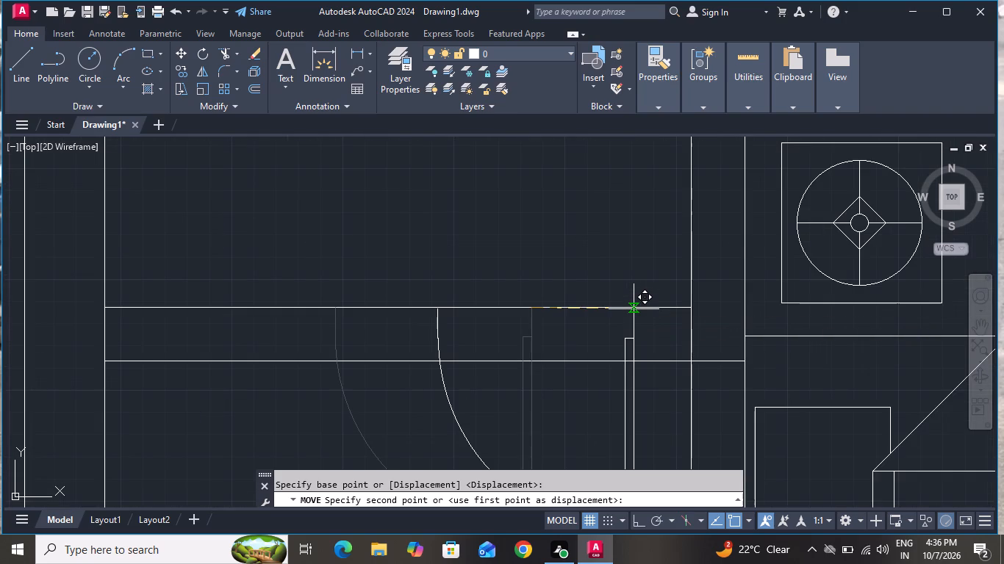
click(634, 309)
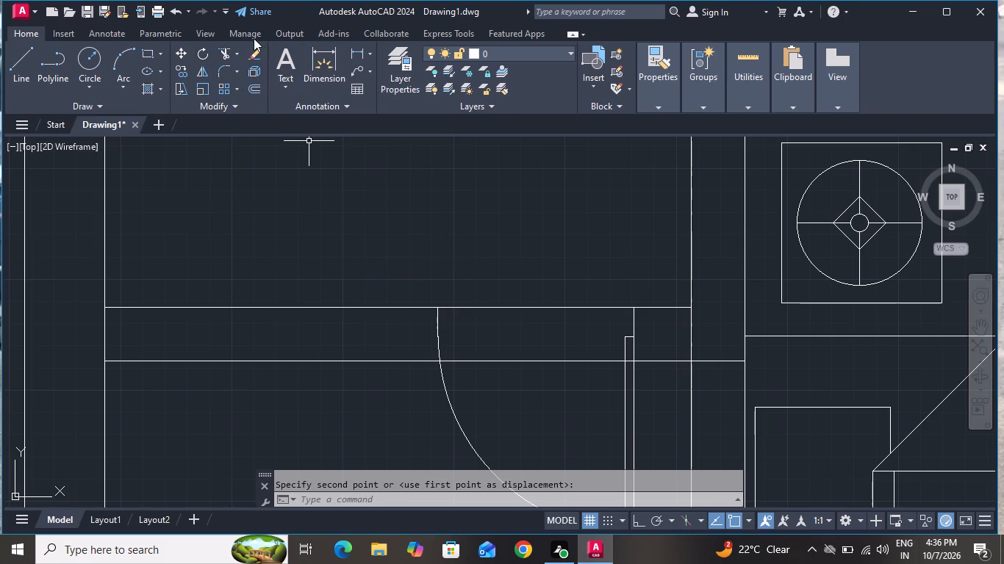
Trim both lines of the southwest room's north partition between the door's jambs to open the doorway.
click(229, 48)
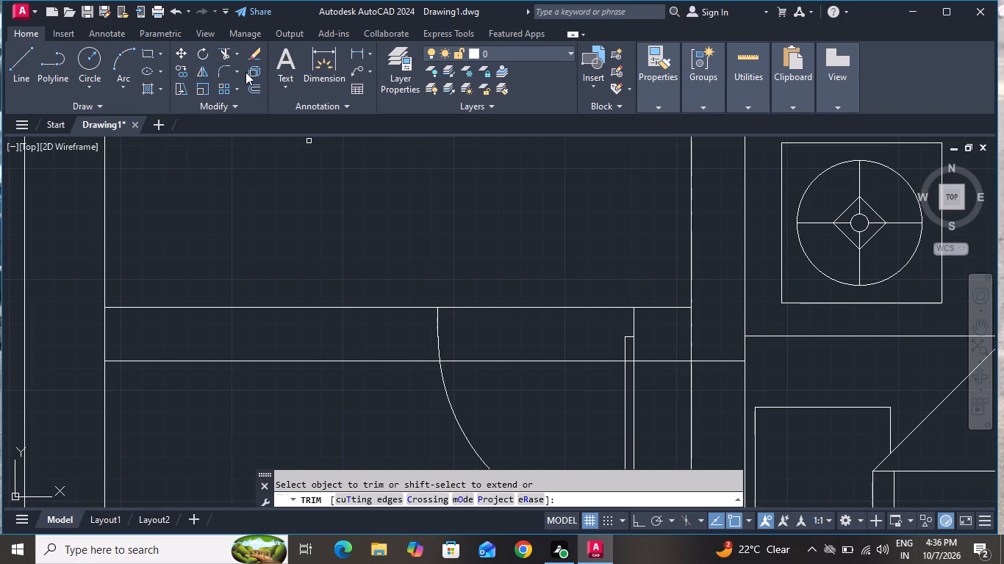
scroll(270, 106, down, 5)
click(481, 261)
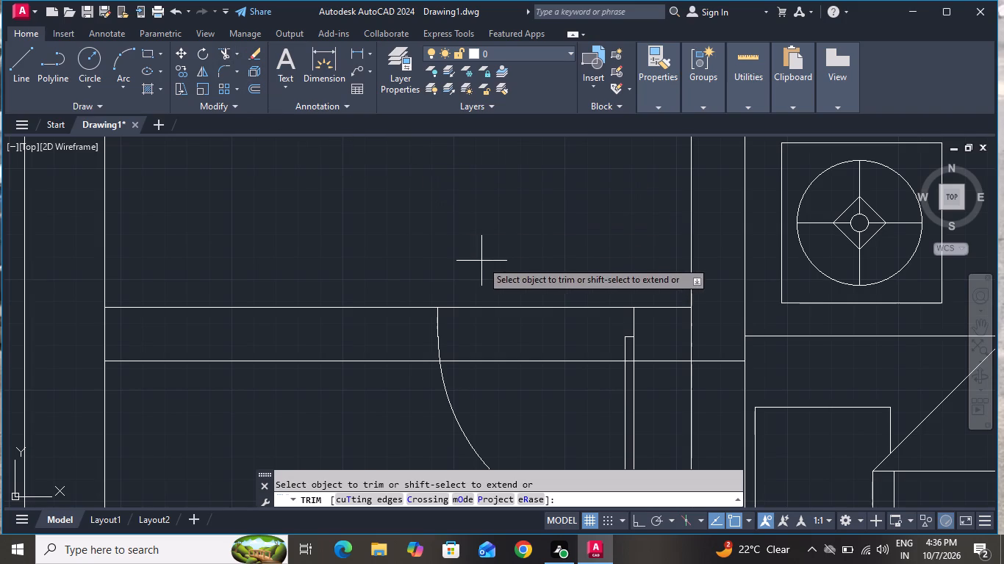
click(494, 391)
right_click(492, 341)
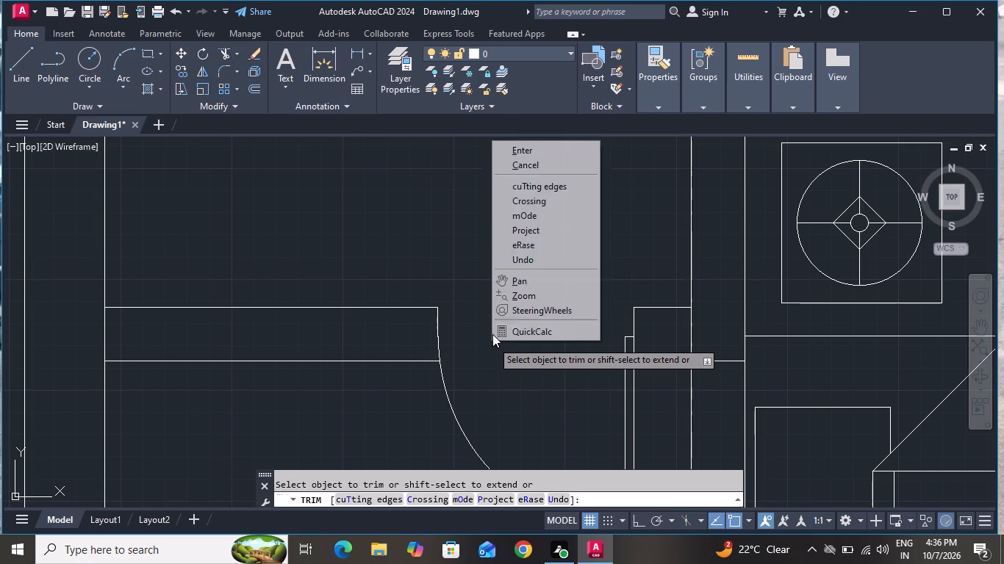
click(520, 160)
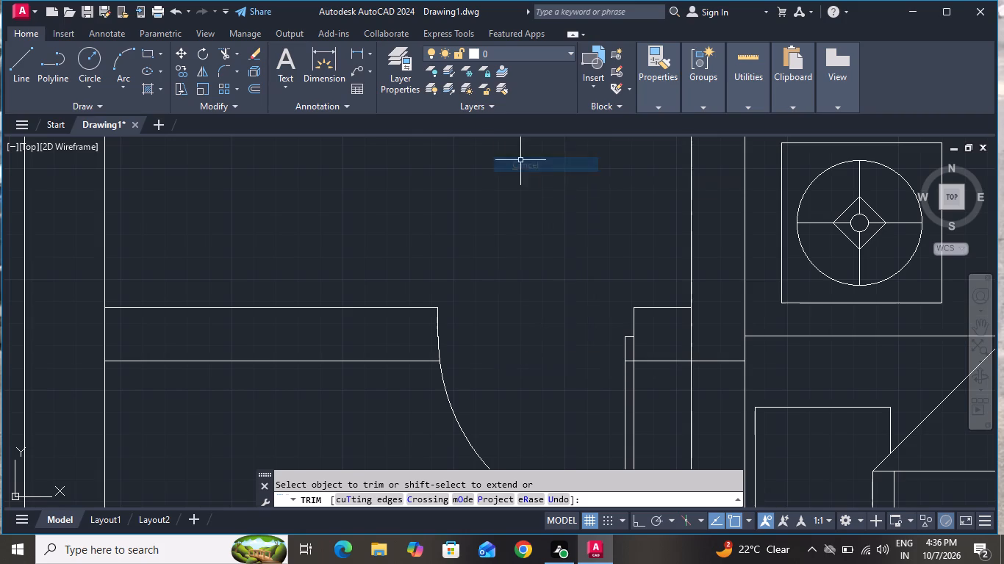
Examine the new southwest doorway and the door layout across the whole floor plan.
scroll(497, 246, down, 2)
scroll(497, 246, up, 1)
scroll(497, 246, down, 1)
scroll(497, 246, up, 1)
scroll(497, 246, down, 2)
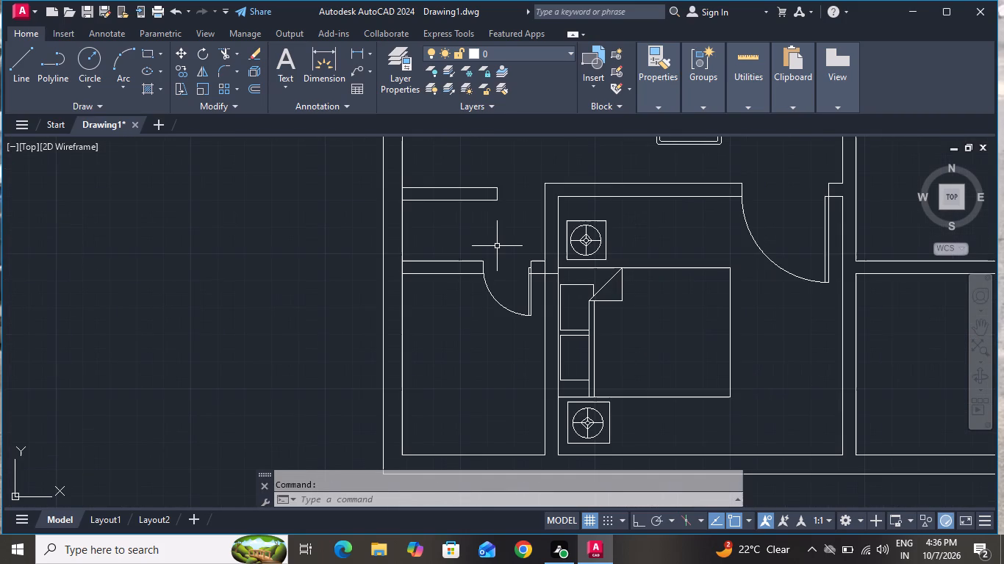
scroll(497, 246, down, 3)
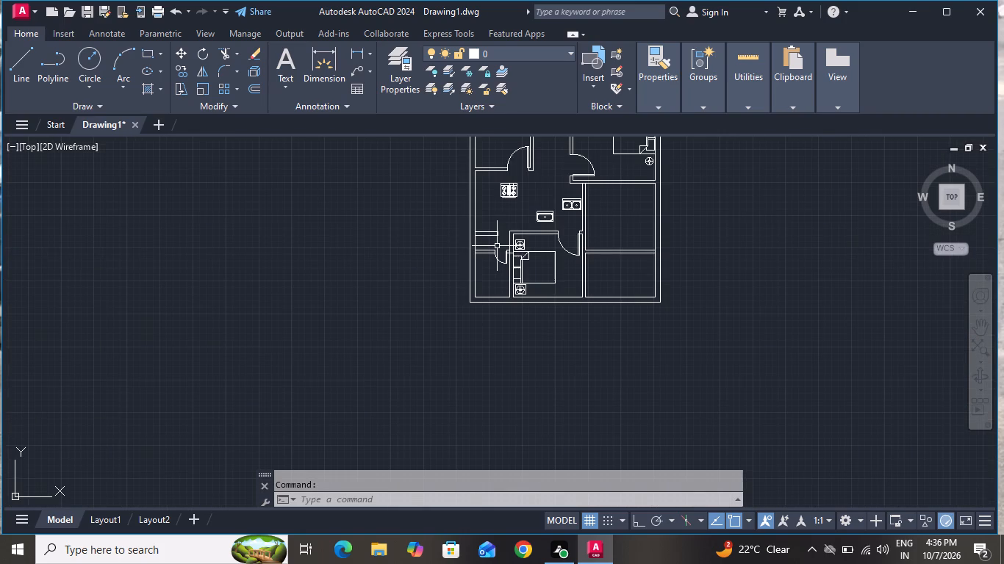
scroll(497, 246, down, 1)
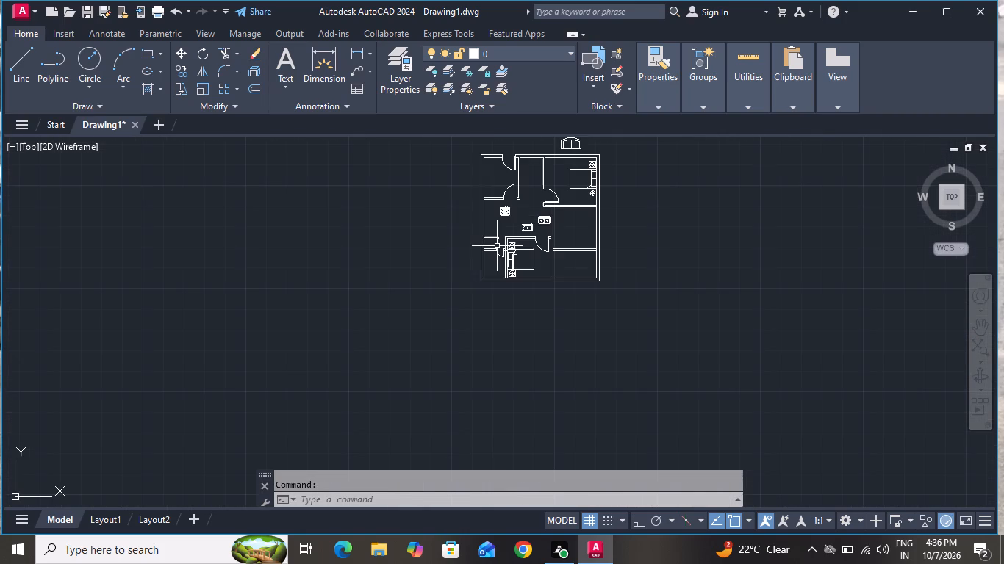
scroll(506, 236, up, 3)
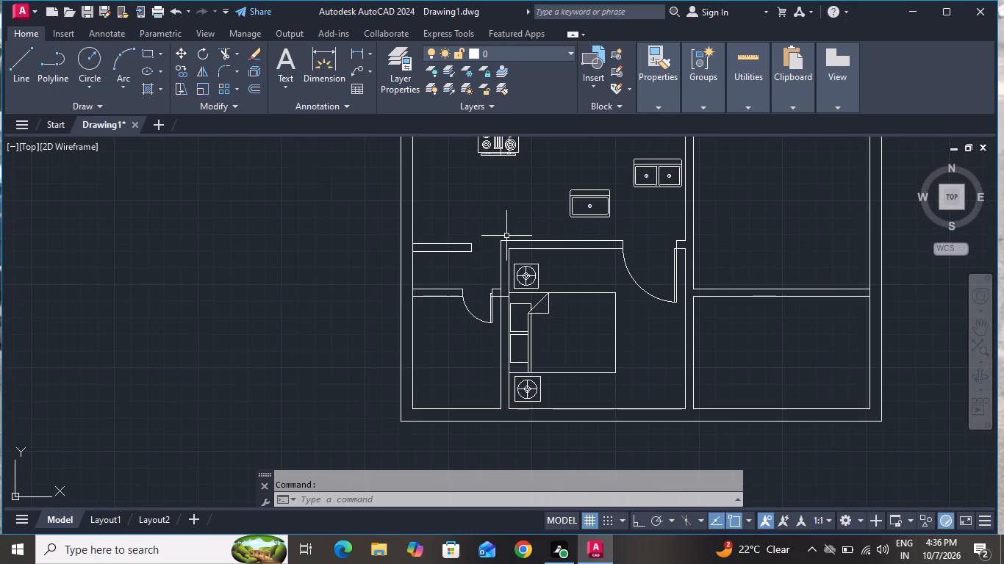
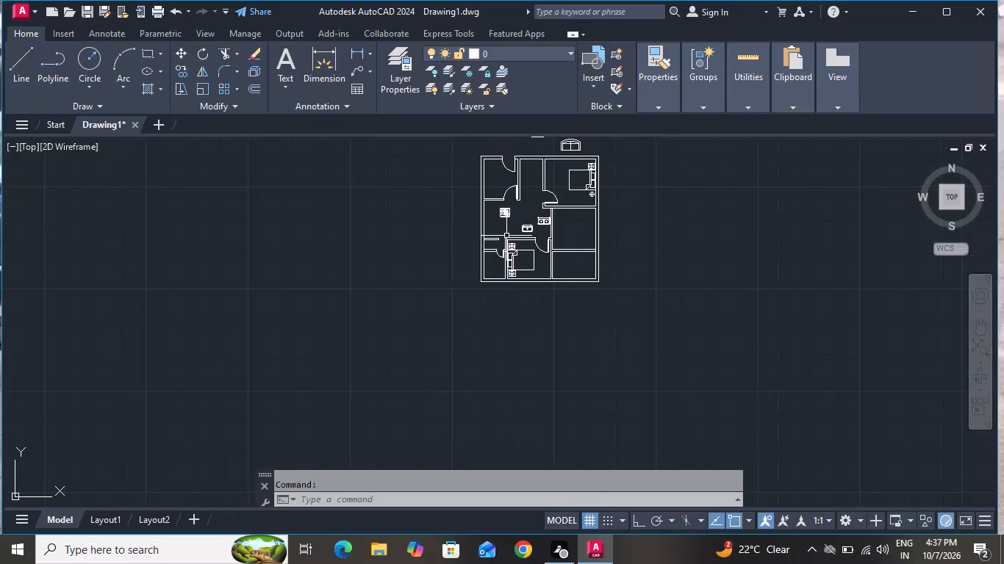
Examine the floor plan's lower rooms, including the furnished bedroom, the small room beside it and the adjoining empty rooms.
scroll(557, 254, up, 3)
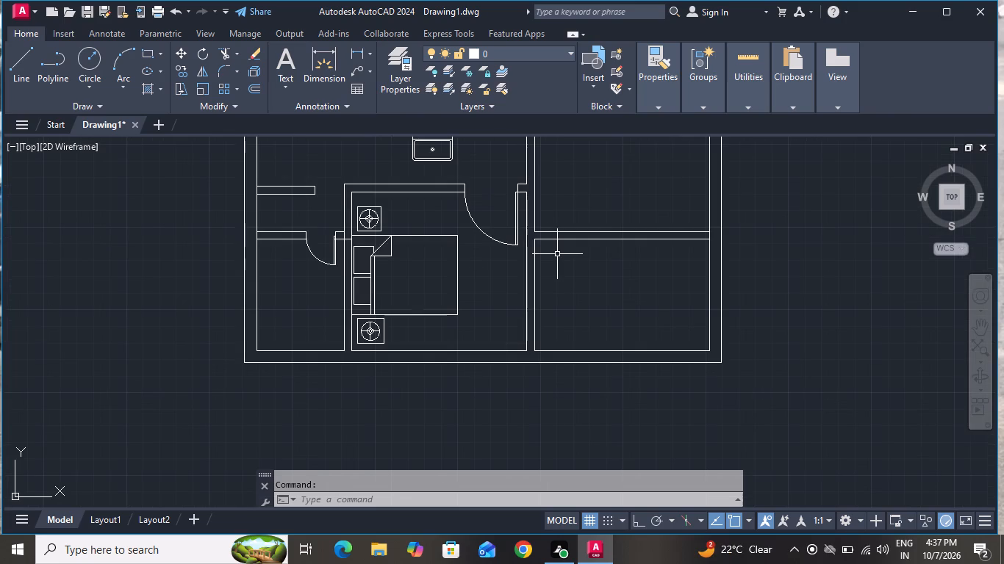
scroll(279, 350, up, 1)
scroll(279, 350, down, 1)
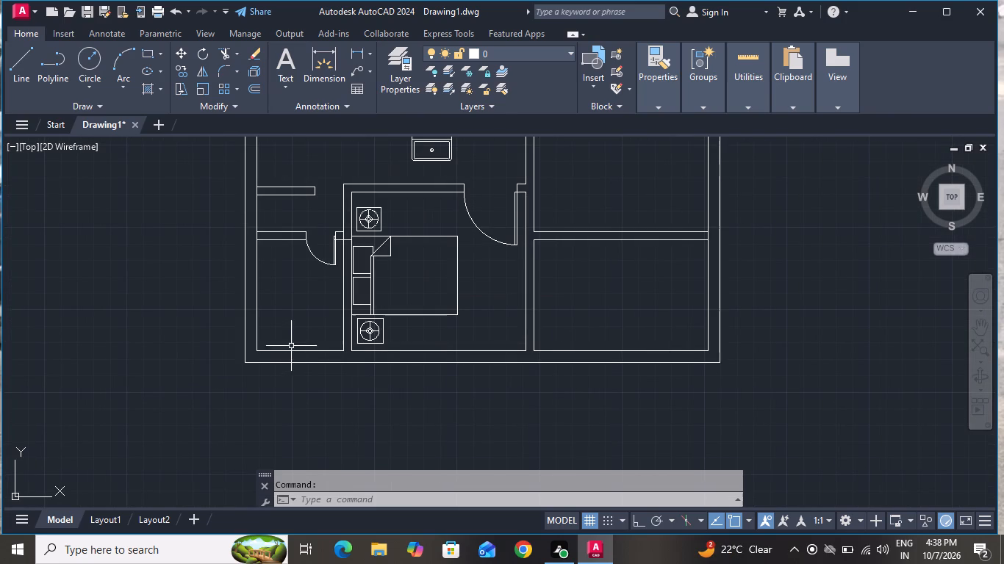
scroll(362, 333, down, 1)
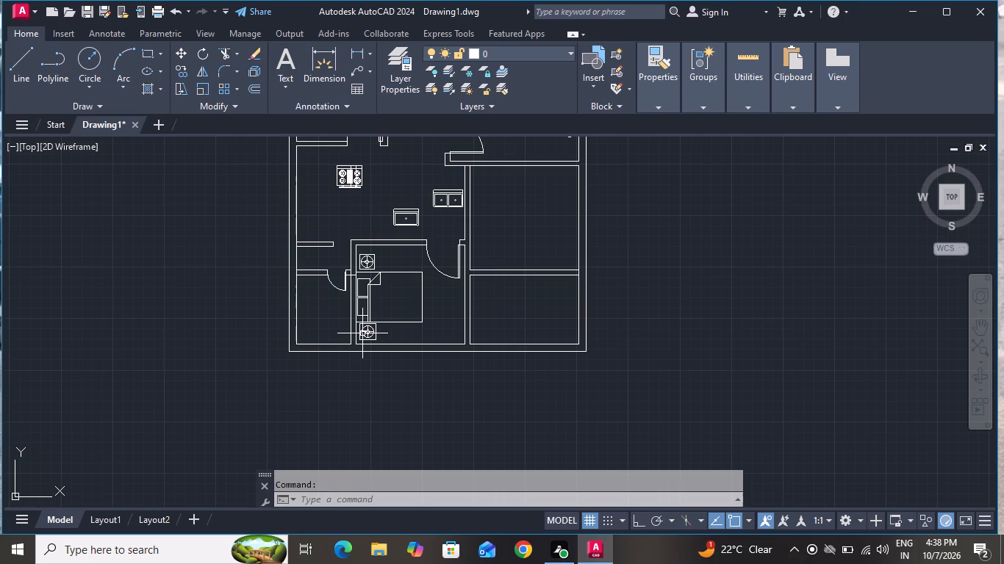
scroll(362, 333, down, 1)
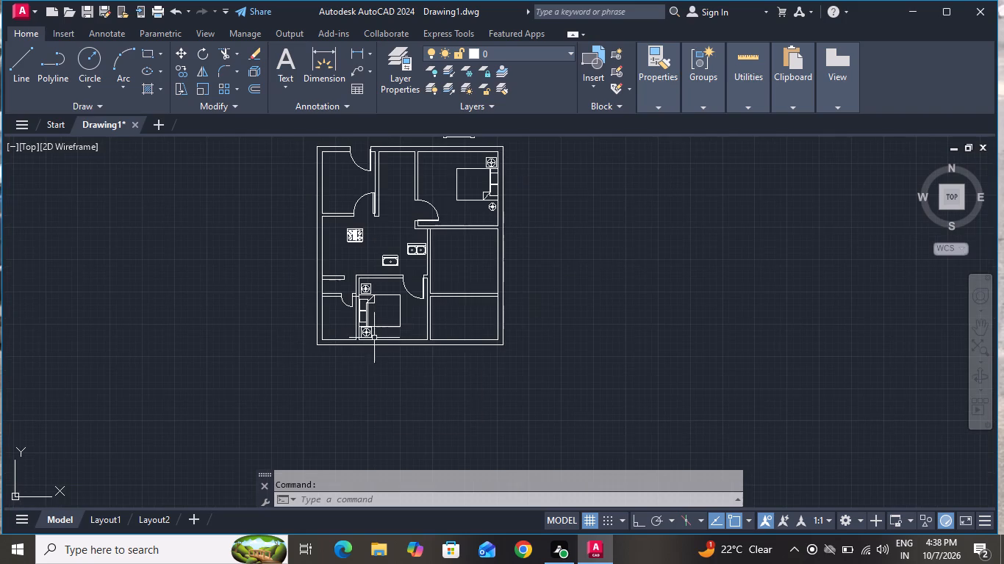
scroll(395, 343, up, 1)
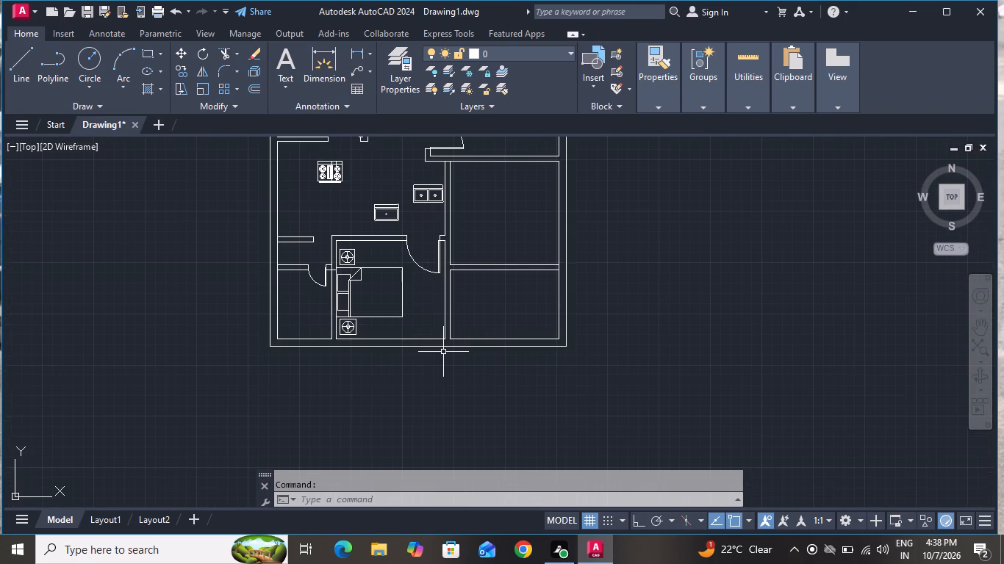
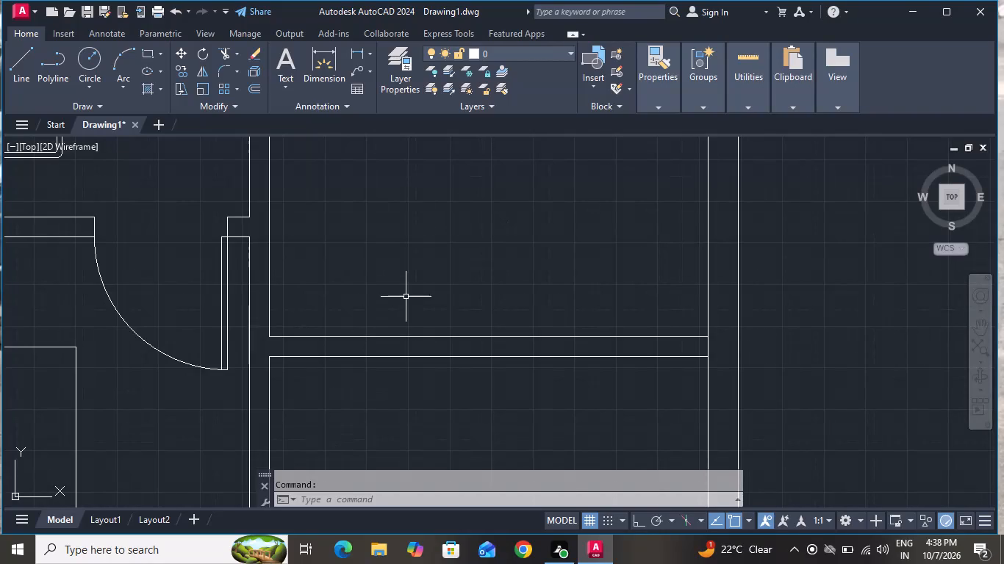
Copy the furnished lower bedroom's door into the empty room across the wall to its east.
click(121, 314)
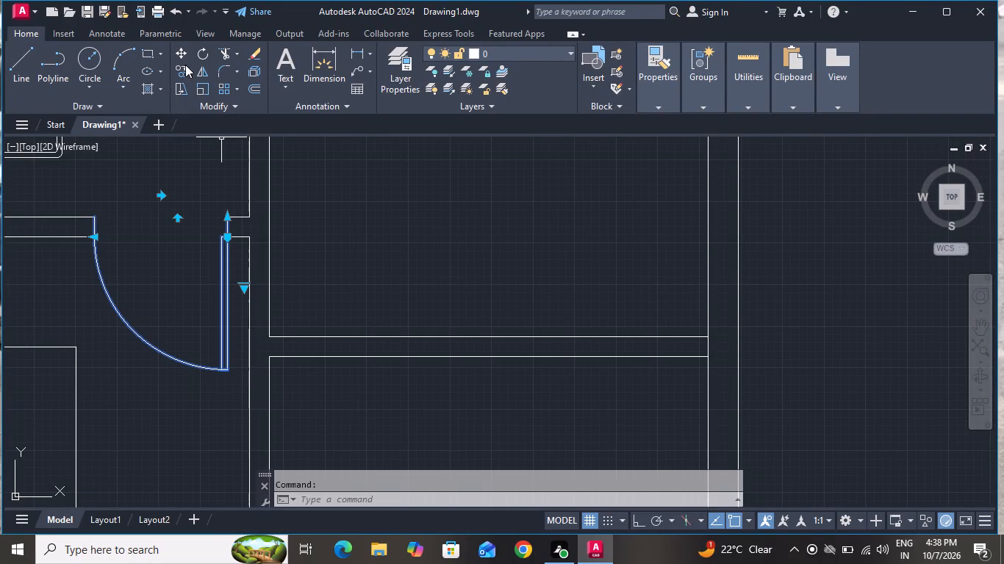
click(190, 64)
click(223, 298)
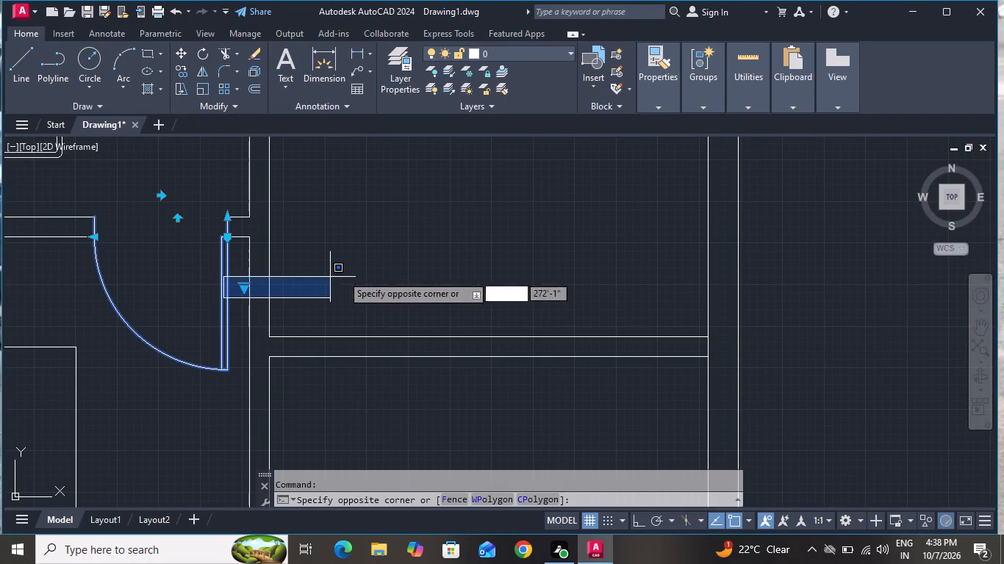
click(507, 267)
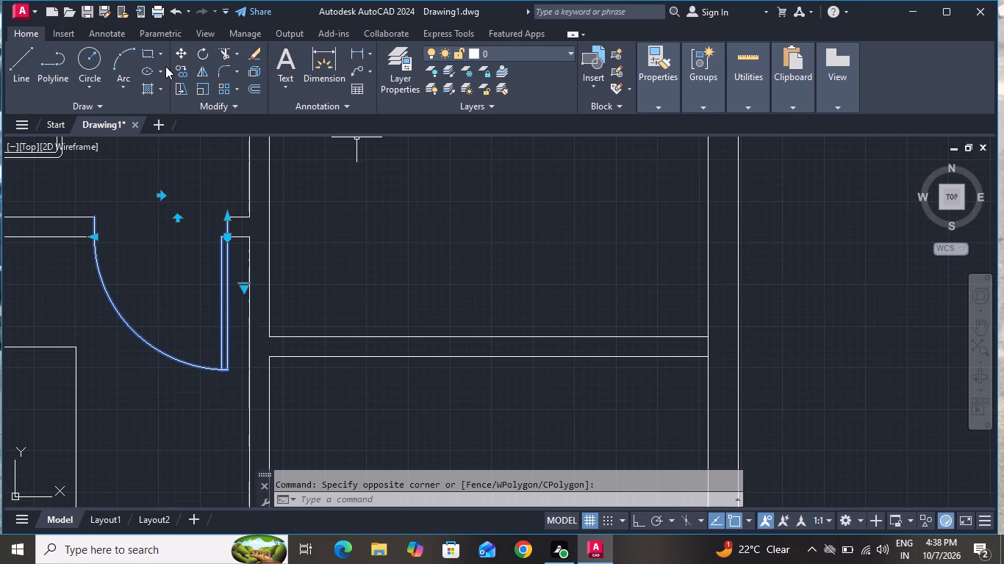
click(190, 65)
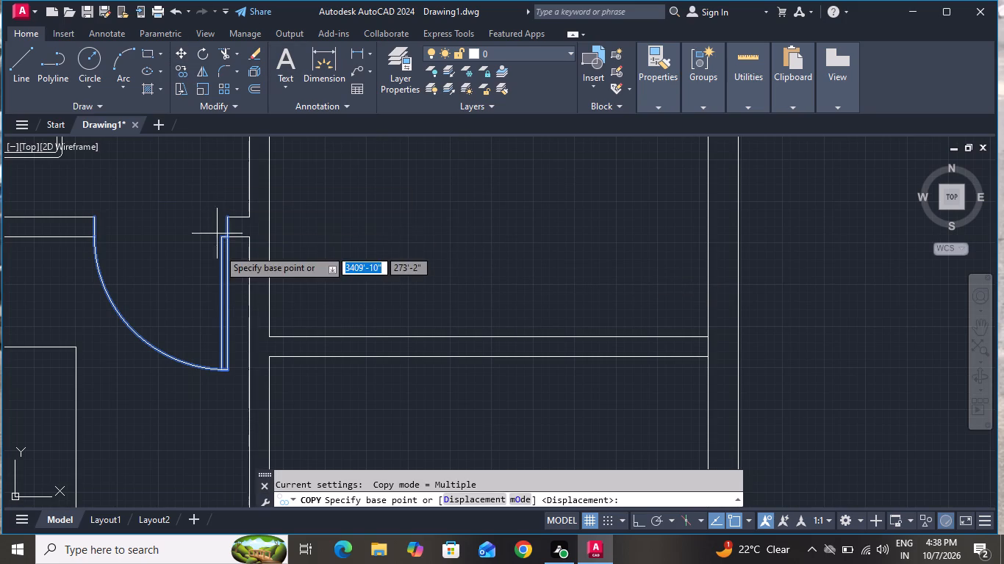
click(218, 252)
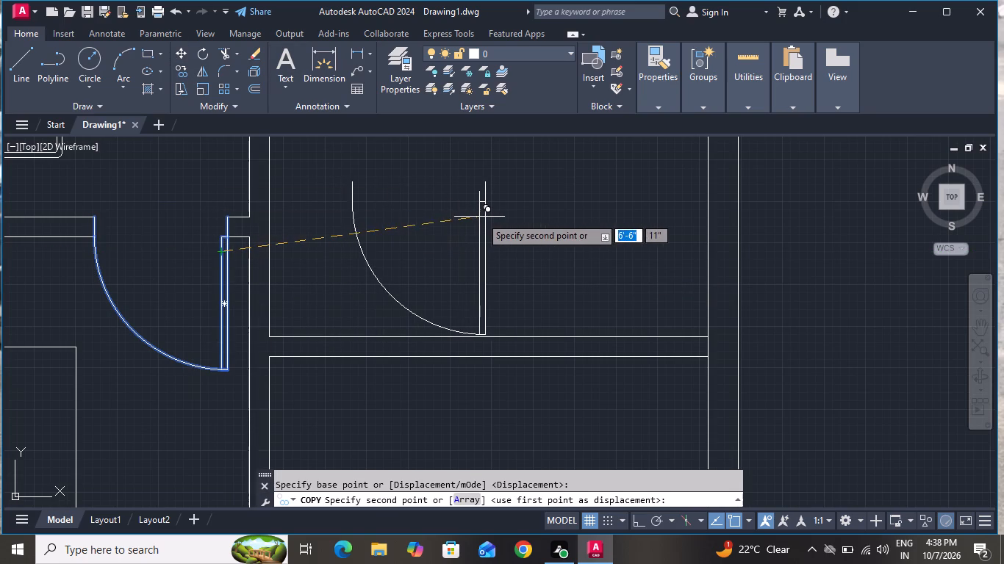
click(487, 217)
right_click(480, 225)
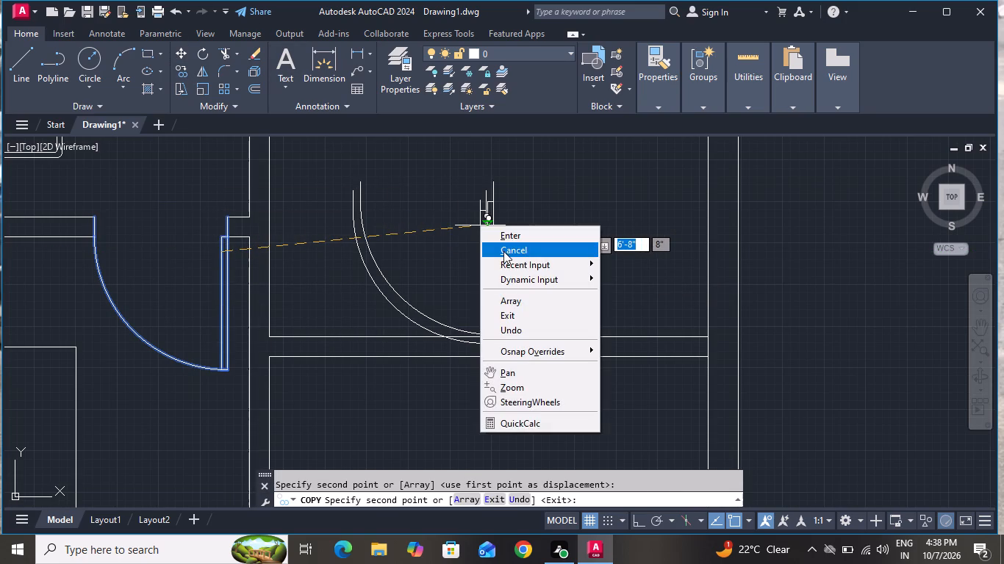
click(503, 251)
Rotate the copied door 180° about the free end of its arc-side jamb, with Ortho on.
scroll(504, 252, down, 3)
click(510, 225)
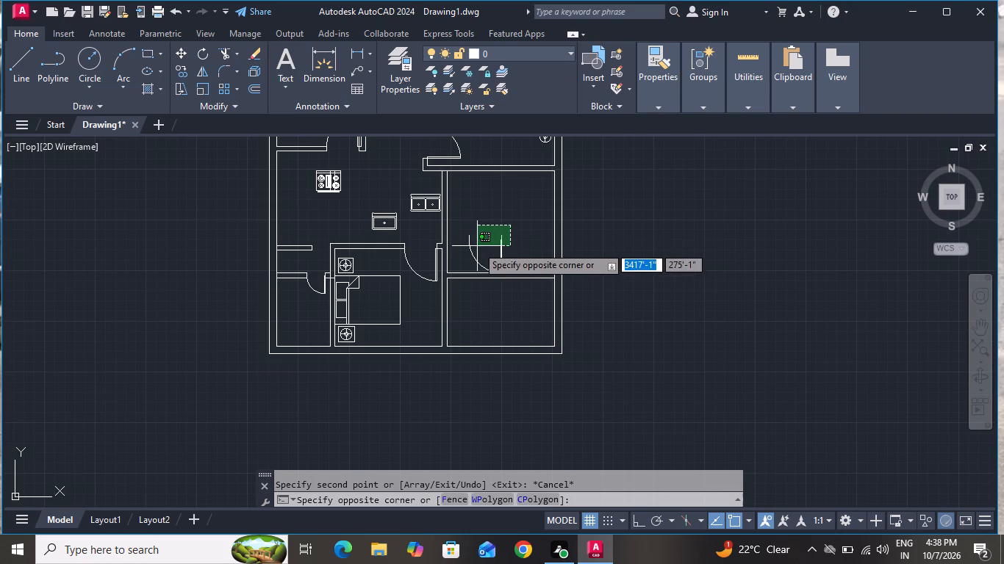
click(470, 252)
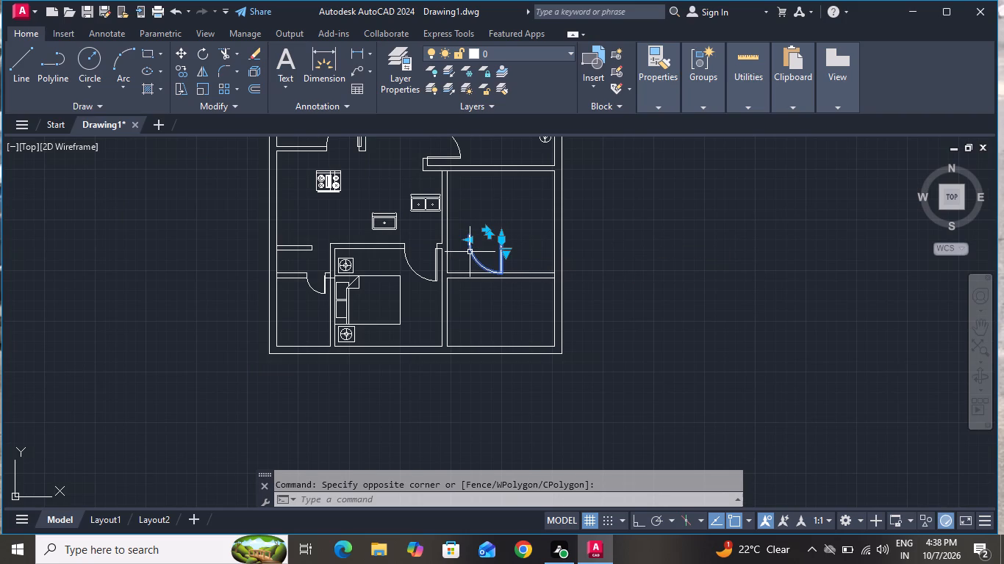
scroll(470, 252, up, 1)
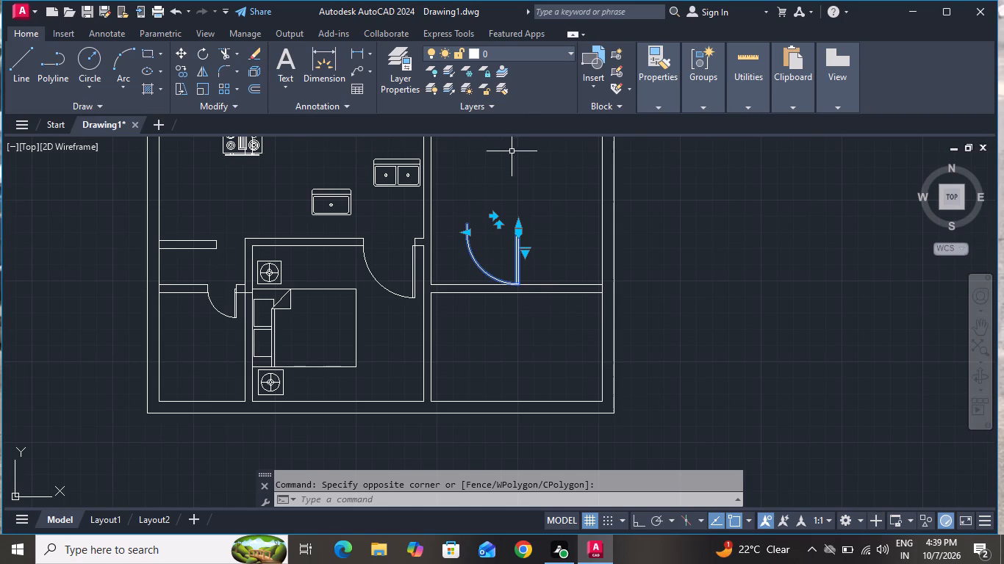
scroll(495, 187, up, 1)
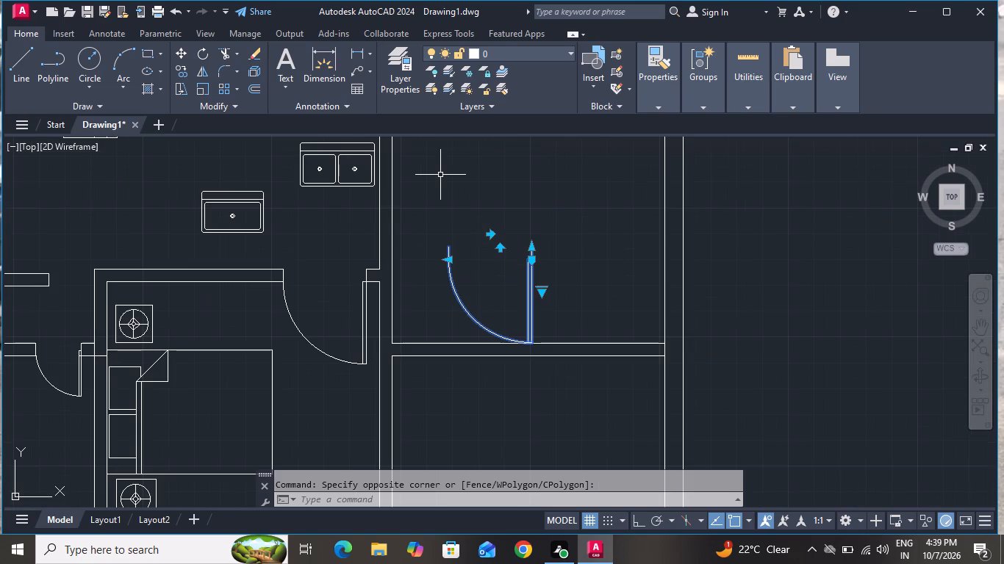
scroll(440, 175, down, 1)
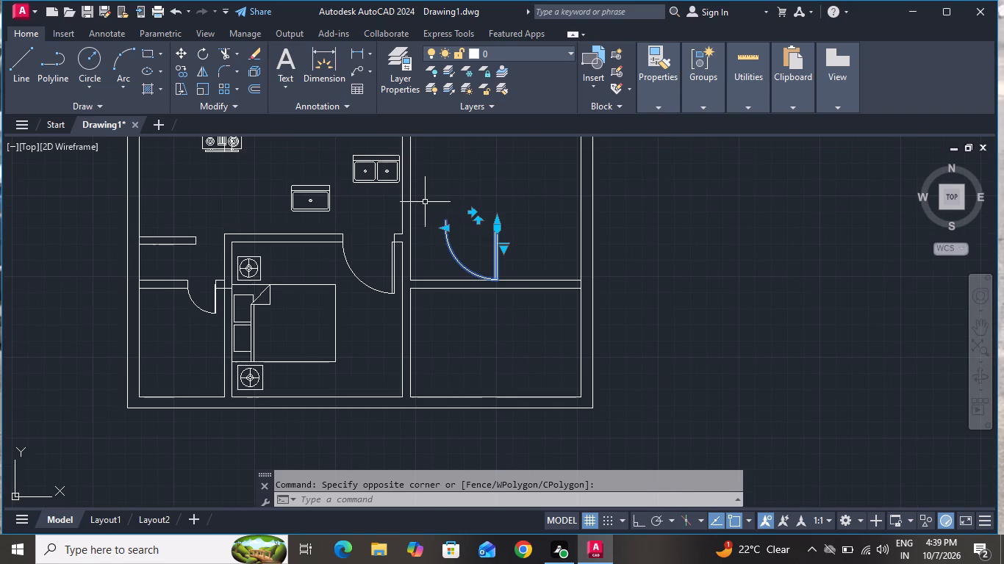
scroll(425, 202, up, 2)
scroll(425, 202, down, 1)
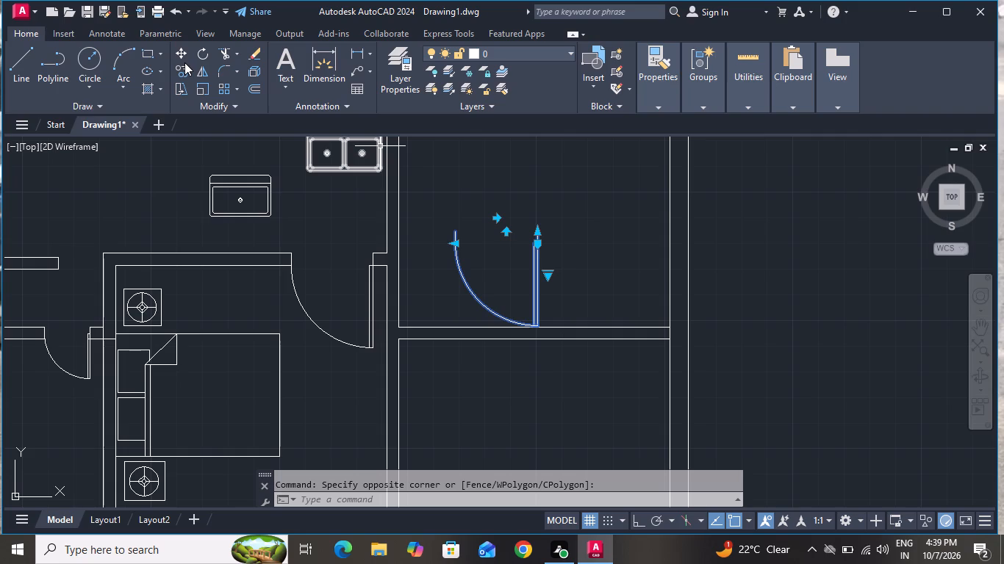
scroll(184, 62, down, 1)
scroll(184, 62, up, 1)
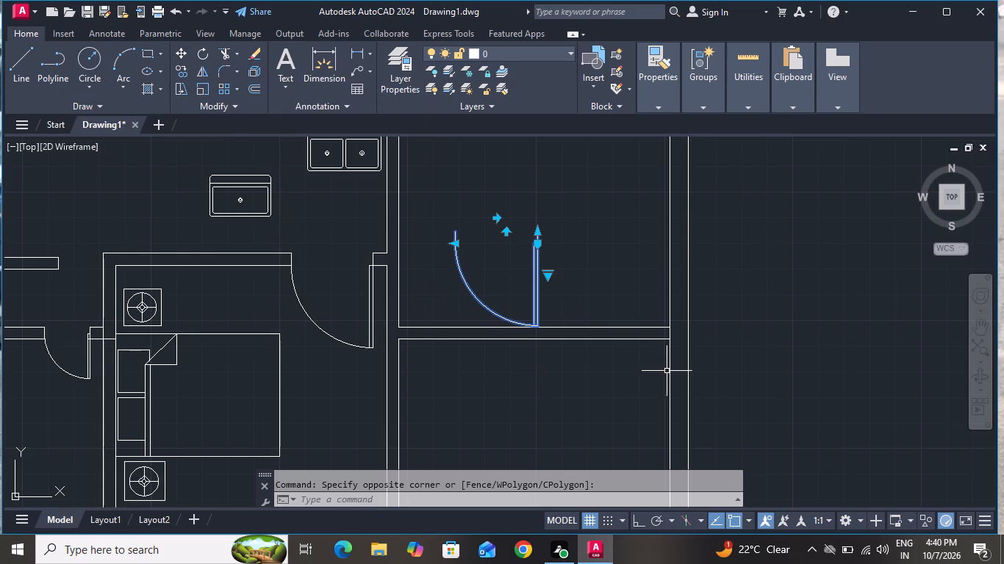
click(846, 549)
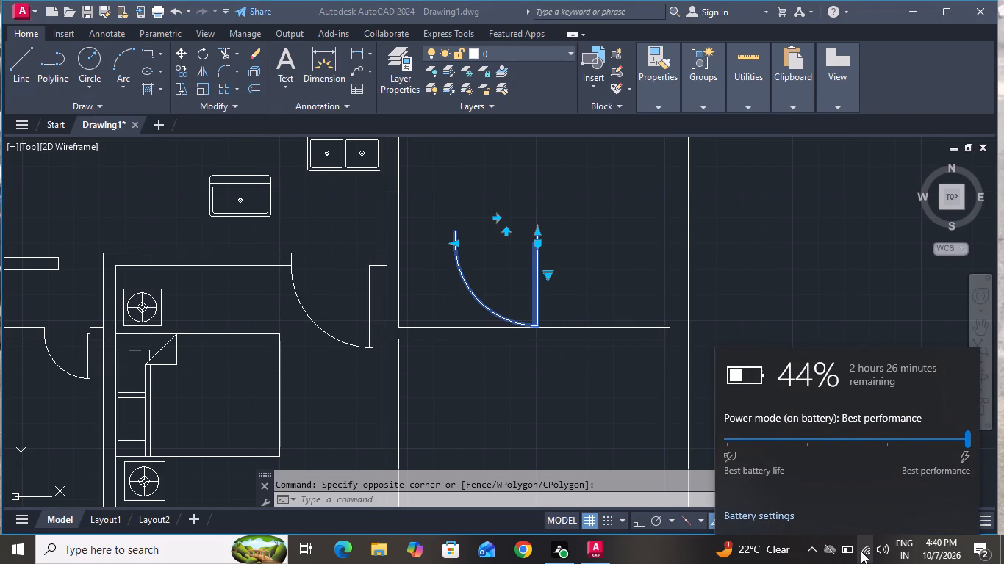
click(814, 297)
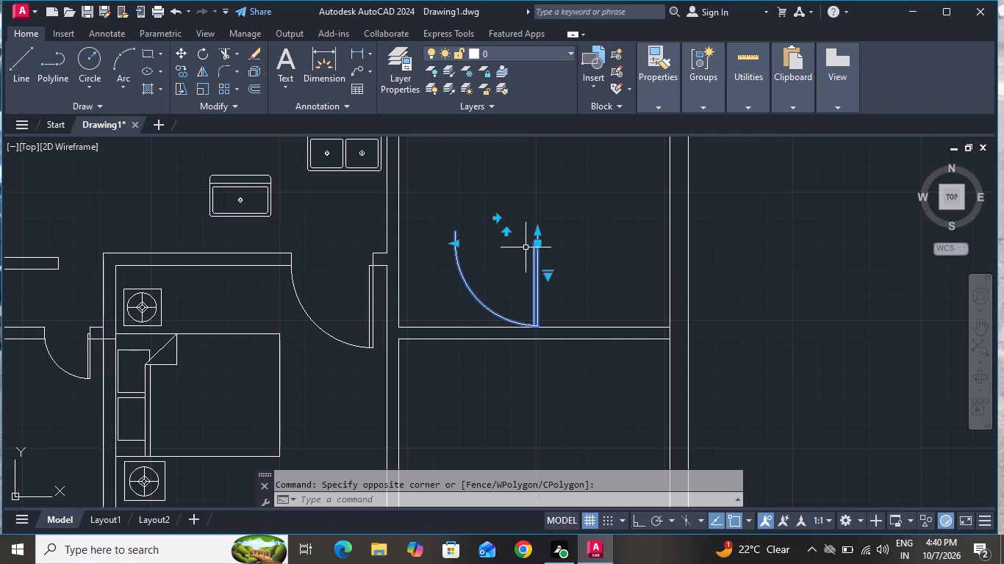
click(207, 57)
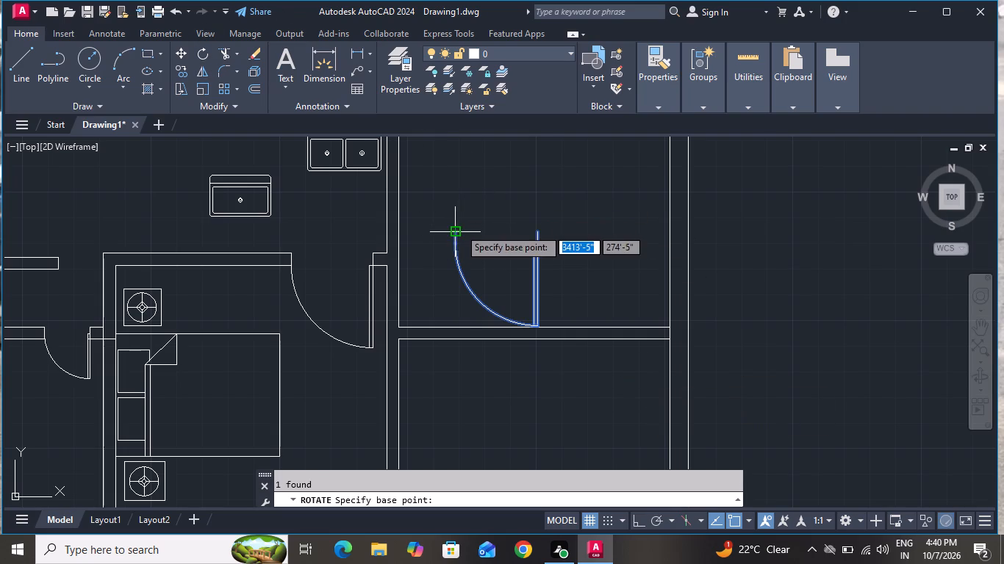
click(462, 227)
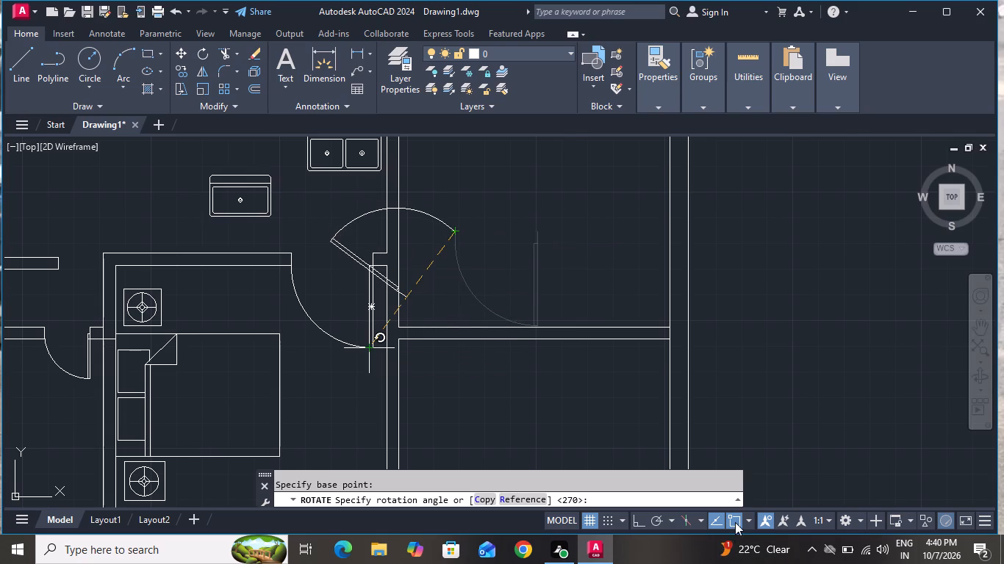
click(644, 523)
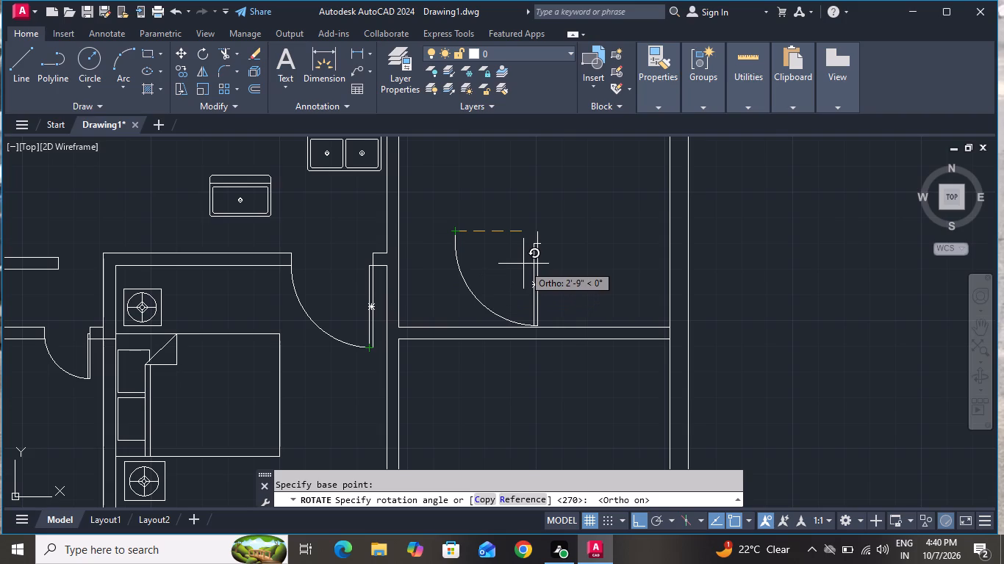
scroll(584, 242, down, 3)
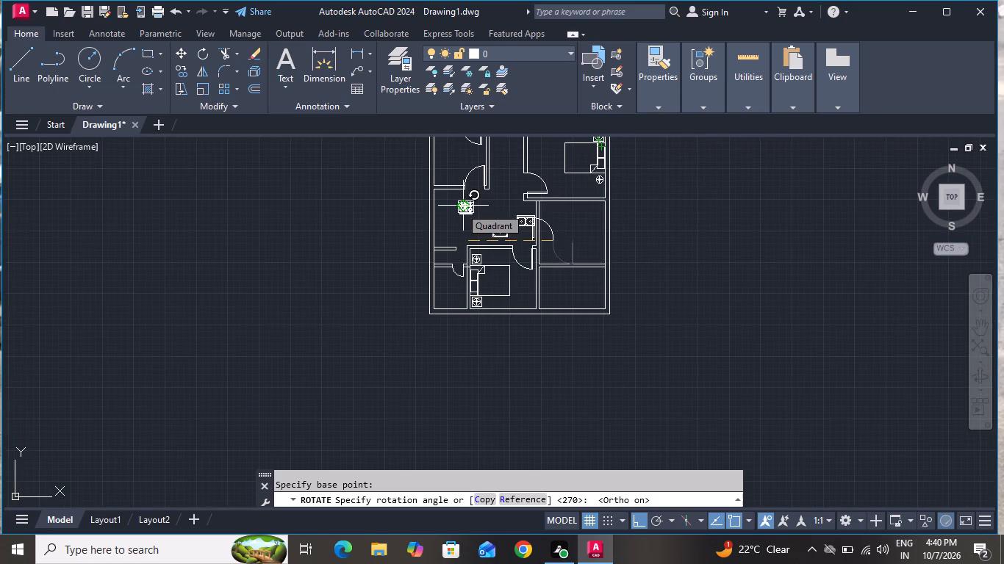
scroll(460, 207, up, 3)
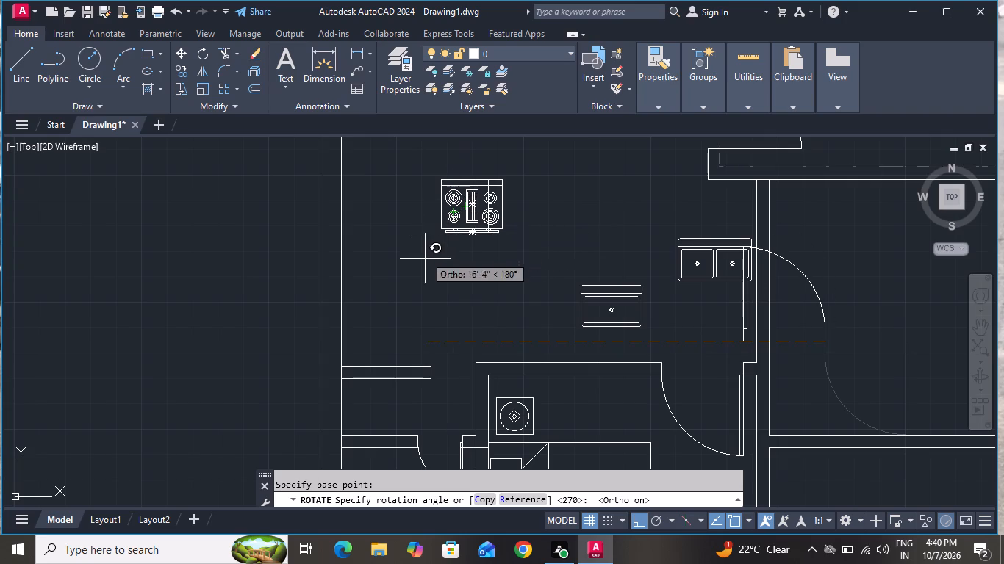
click(412, 342)
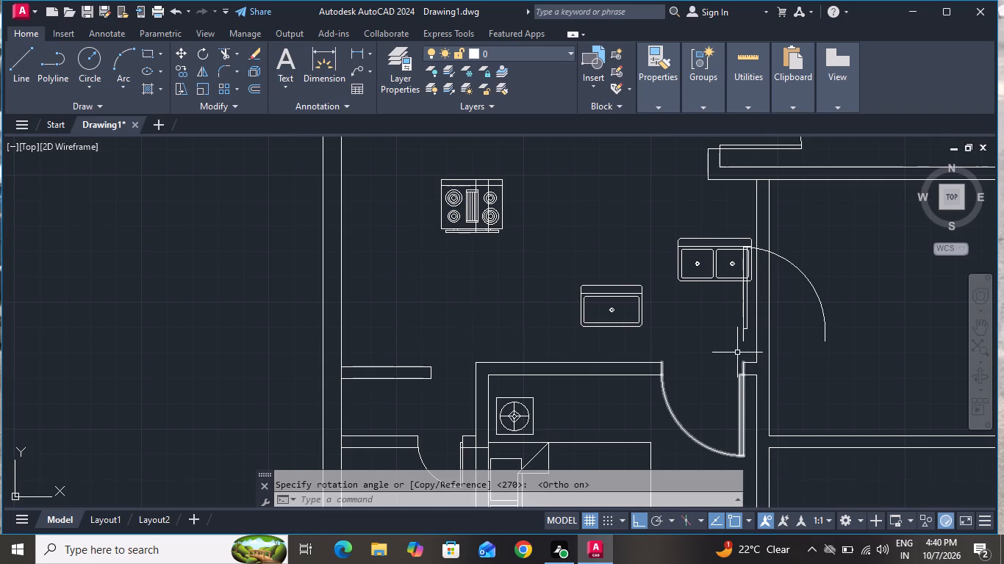
Move the rotated door by its hinge-side jamb end onto the upper line of the partition between the two empty east rooms, near the west corner.
click(742, 327)
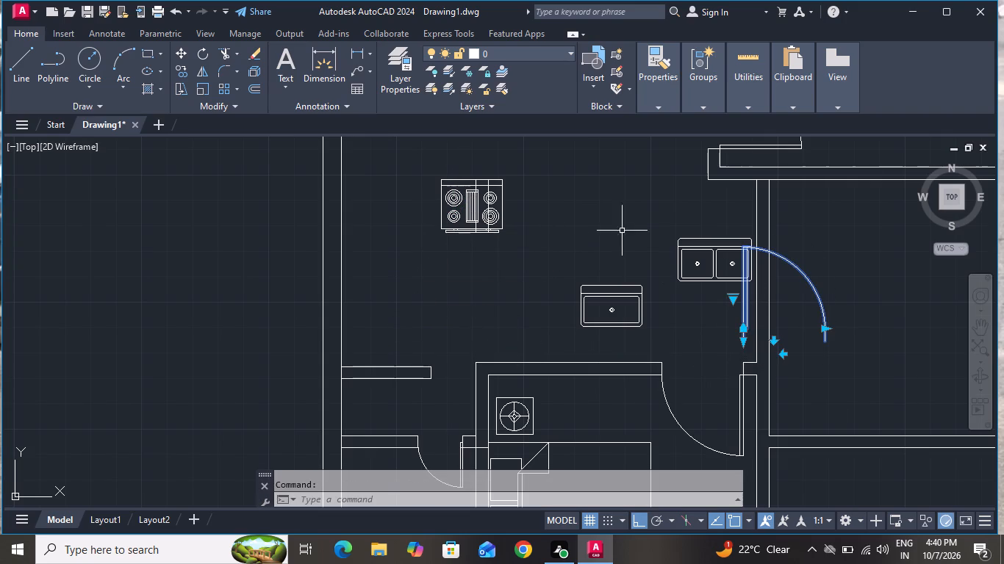
click(175, 50)
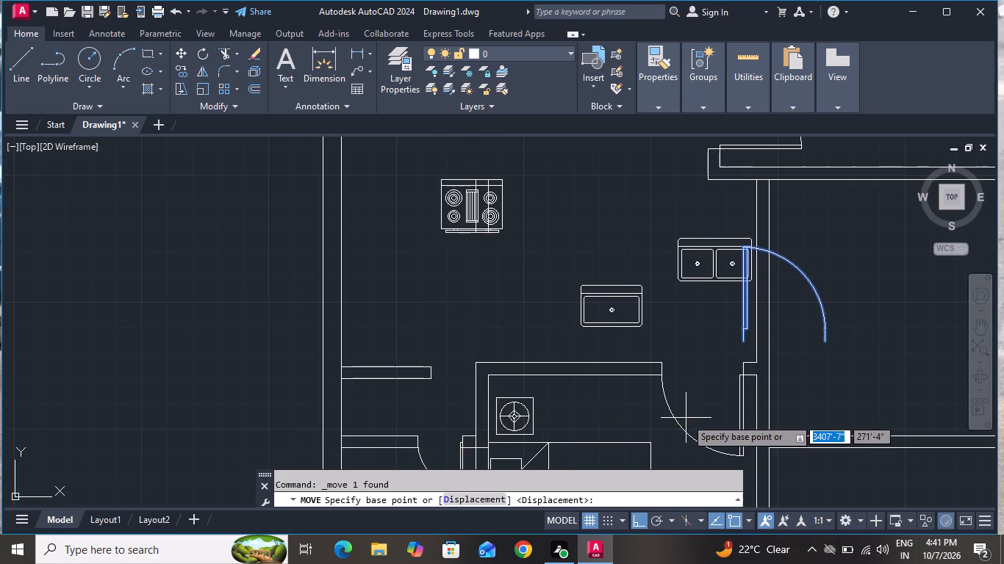
scroll(717, 355, up, 3)
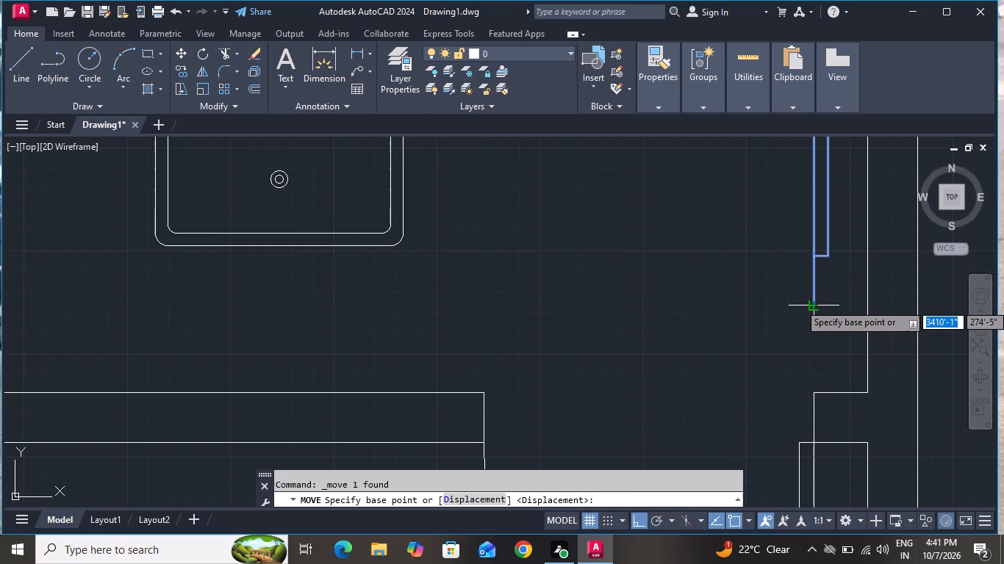
click(815, 303)
scroll(828, 358, up, 1)
scroll(826, 359, down, 3)
scroll(709, 321, down, 3)
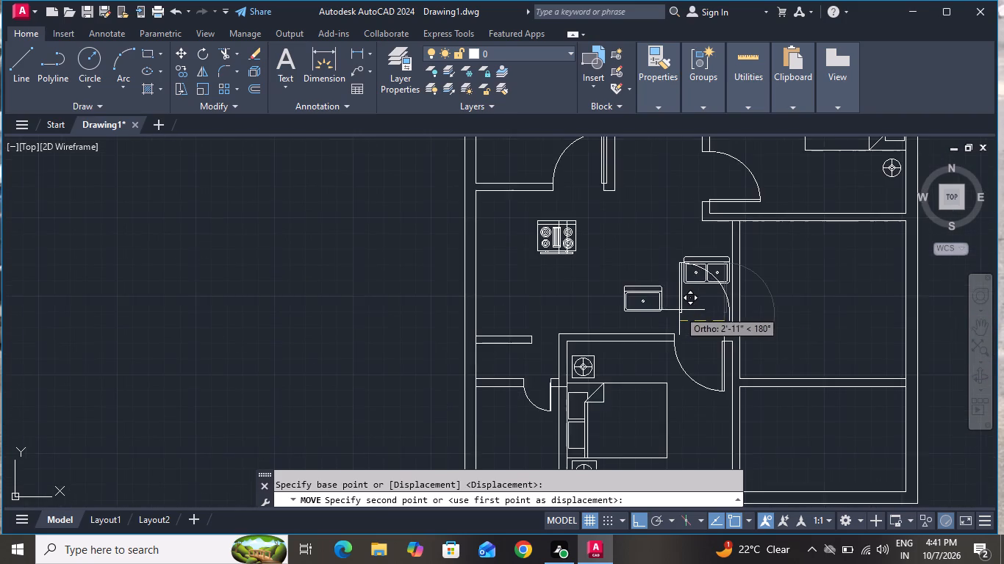
scroll(669, 305, down, 2)
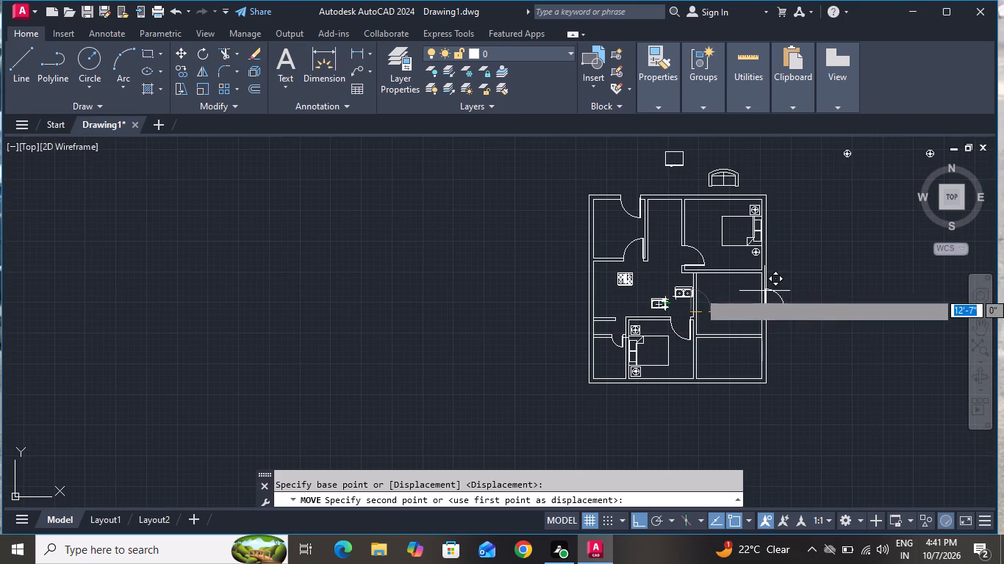
scroll(751, 256, up, 2)
scroll(751, 256, down, 1)
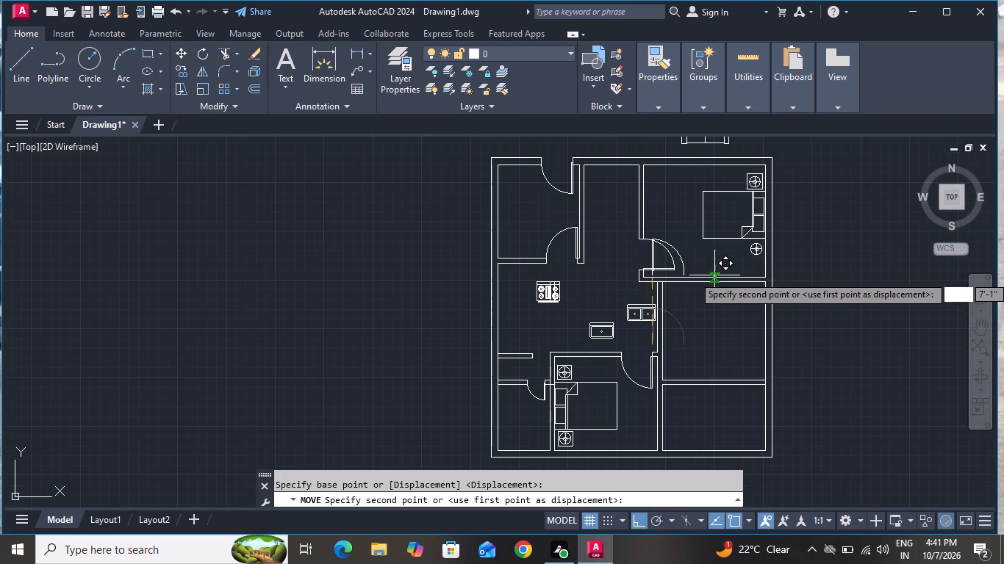
scroll(714, 275, down, 1)
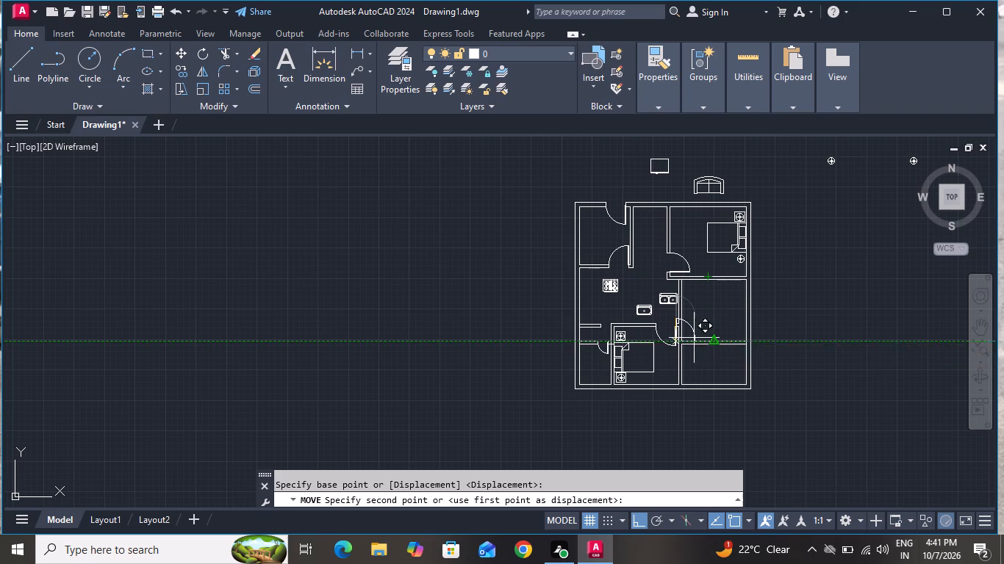
scroll(676, 331, up, 6)
scroll(714, 375, down, 1)
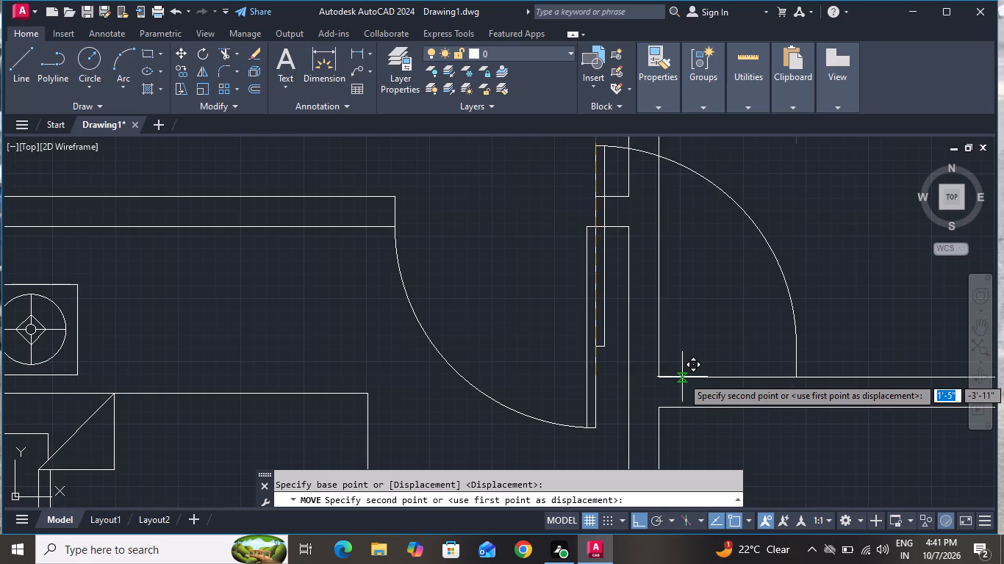
click(682, 377)
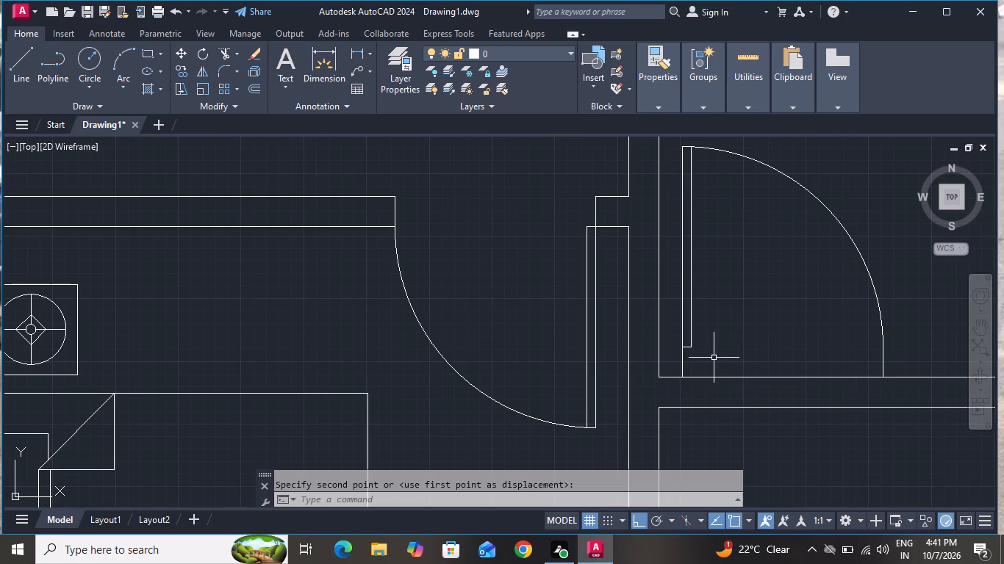
Move the door 6" straight down so its jambs reach the partition's lower line.
click(684, 358)
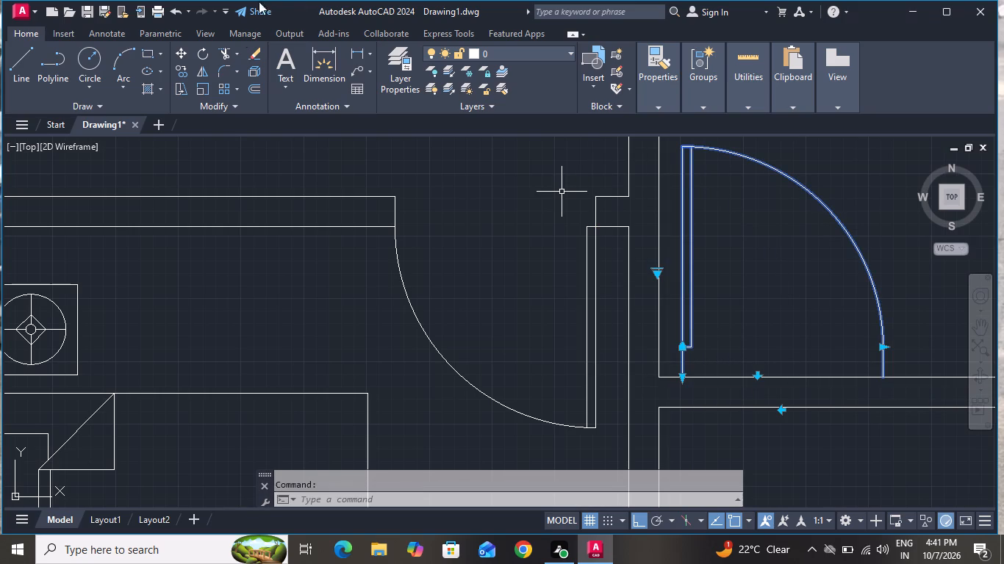
click(185, 50)
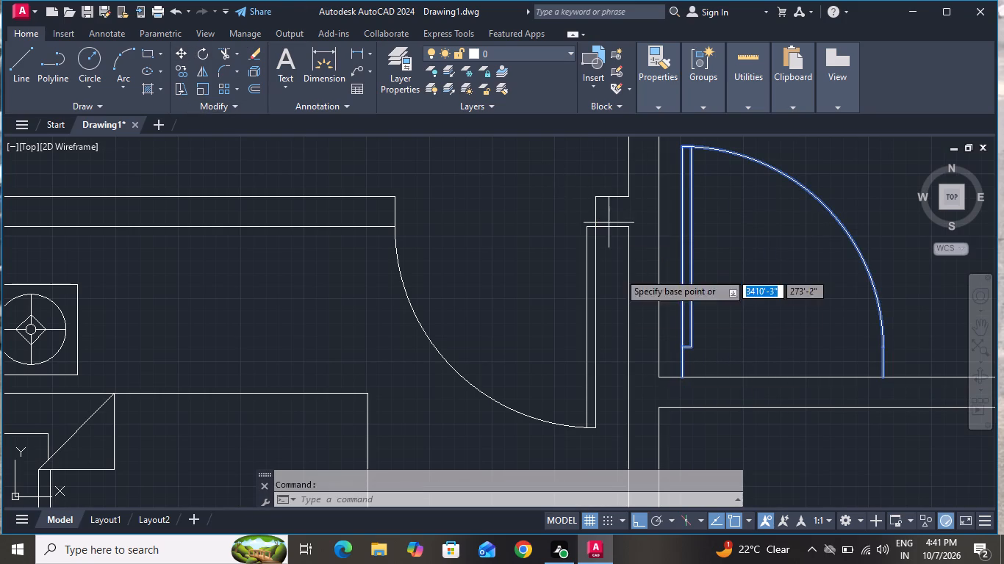
click(685, 375)
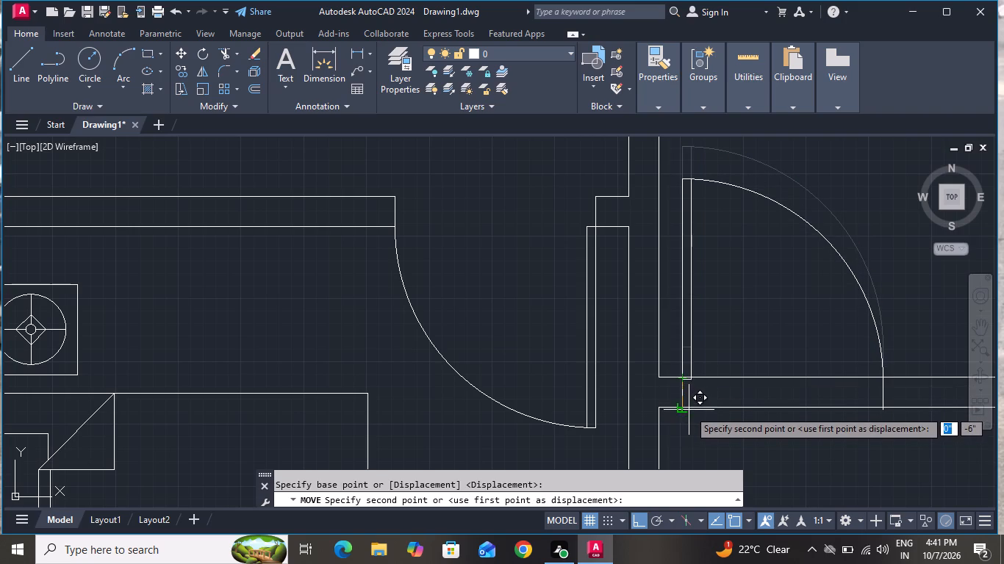
click(683, 408)
scroll(767, 377, up, 1)
scroll(767, 377, down, 1)
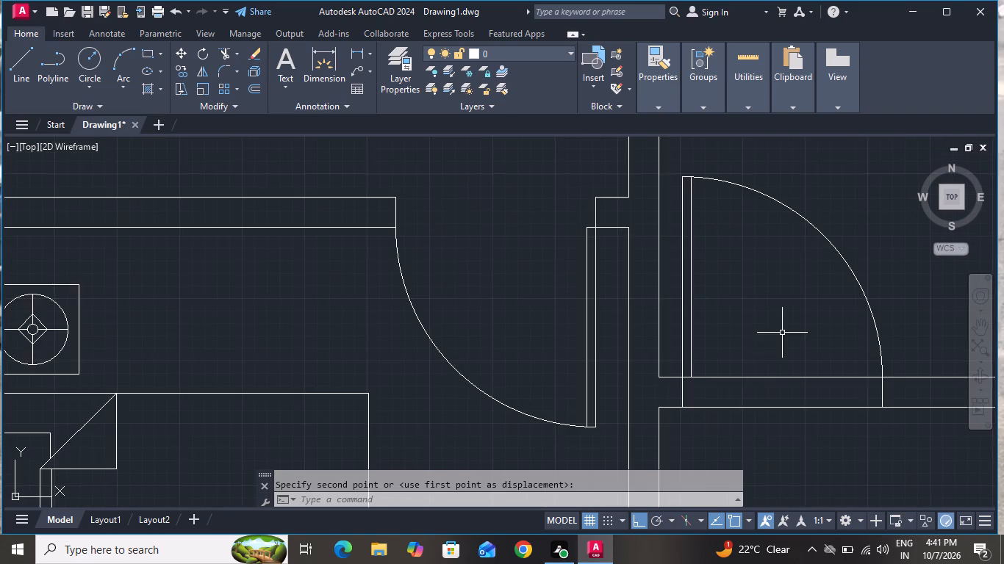
Trim both partition lines between the new door's jambs to open the doorway between the two empty east rooms.
scroll(782, 333, down, 1)
click(220, 46)
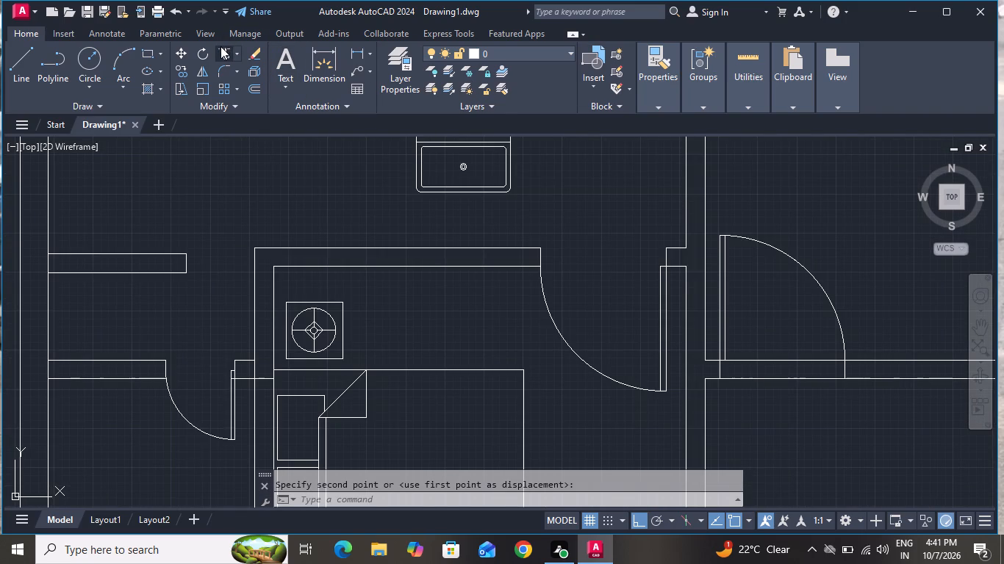
click(759, 322)
click(786, 424)
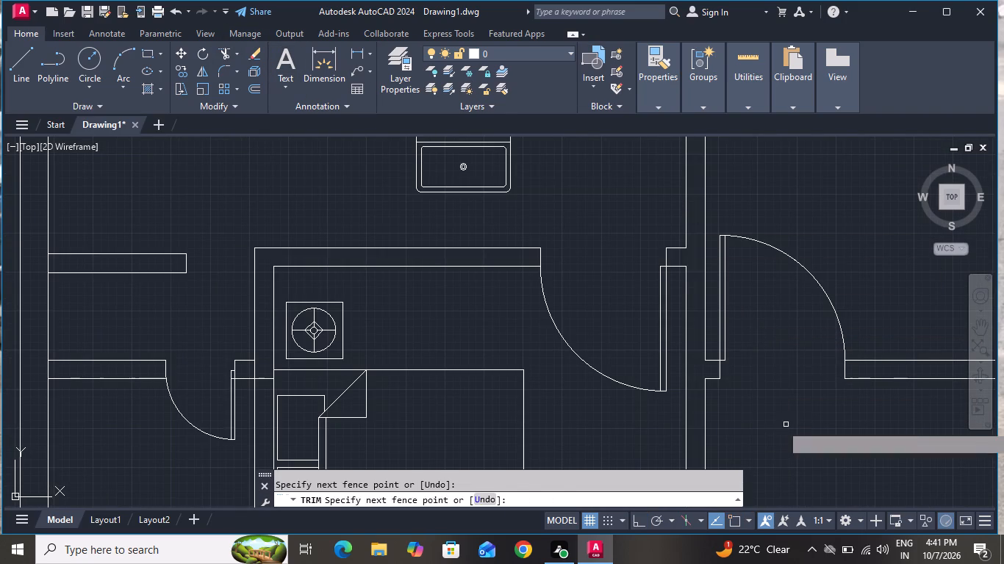
scroll(790, 392, down, 3)
right_click(825, 324)
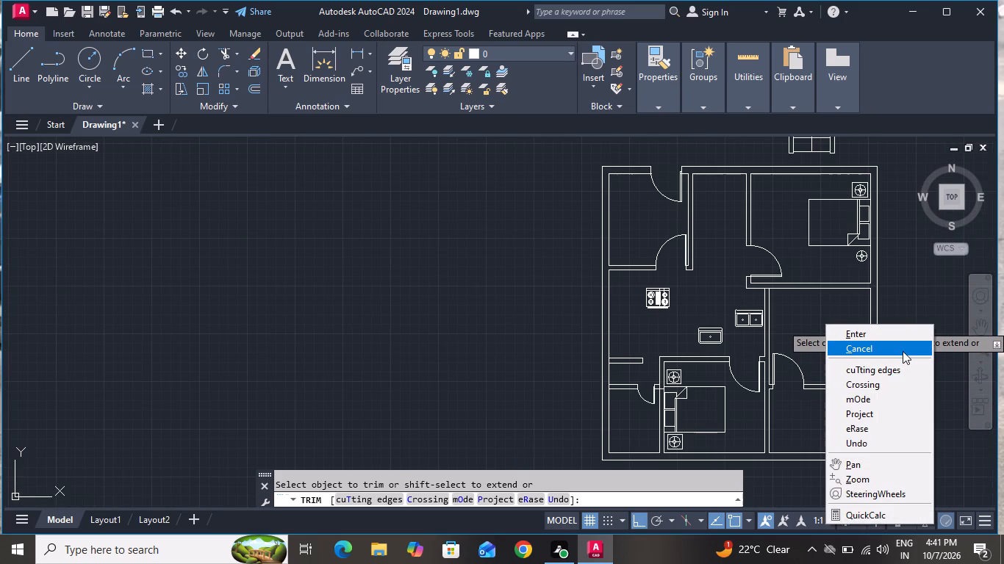
click(903, 351)
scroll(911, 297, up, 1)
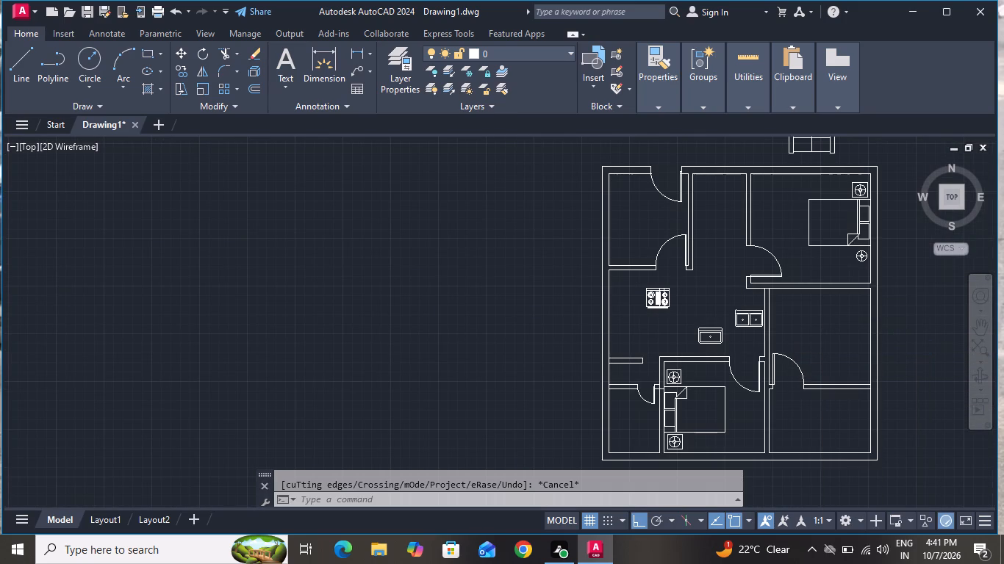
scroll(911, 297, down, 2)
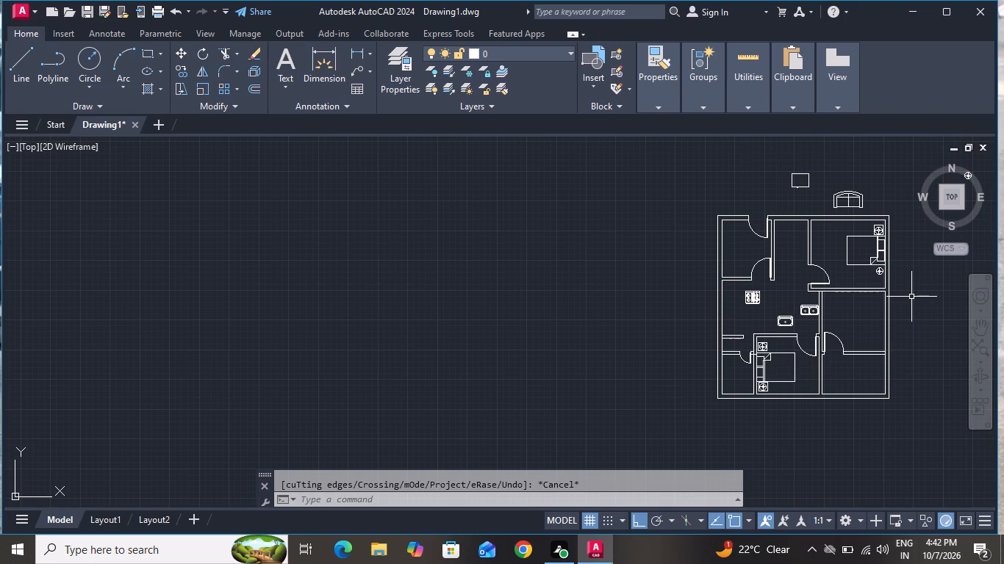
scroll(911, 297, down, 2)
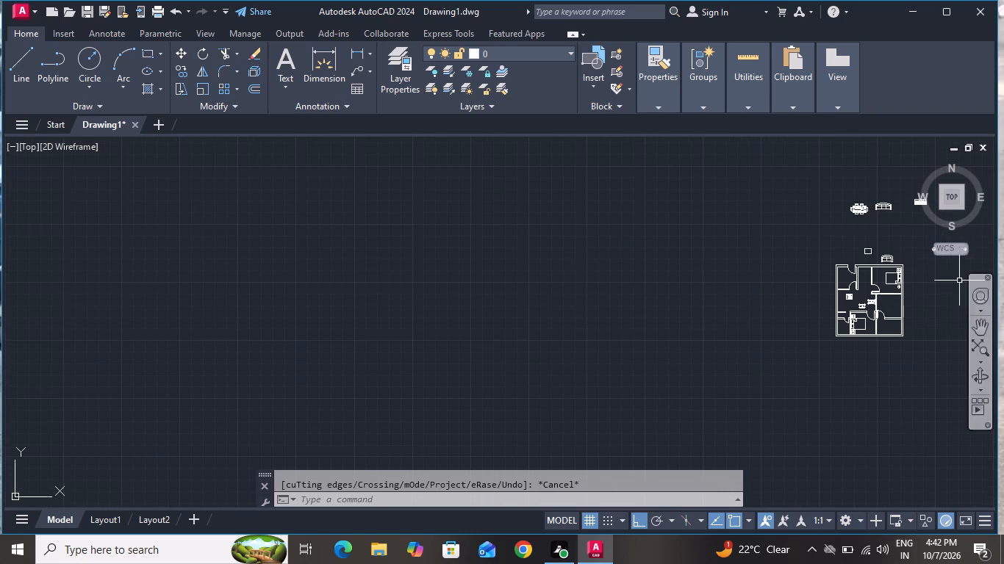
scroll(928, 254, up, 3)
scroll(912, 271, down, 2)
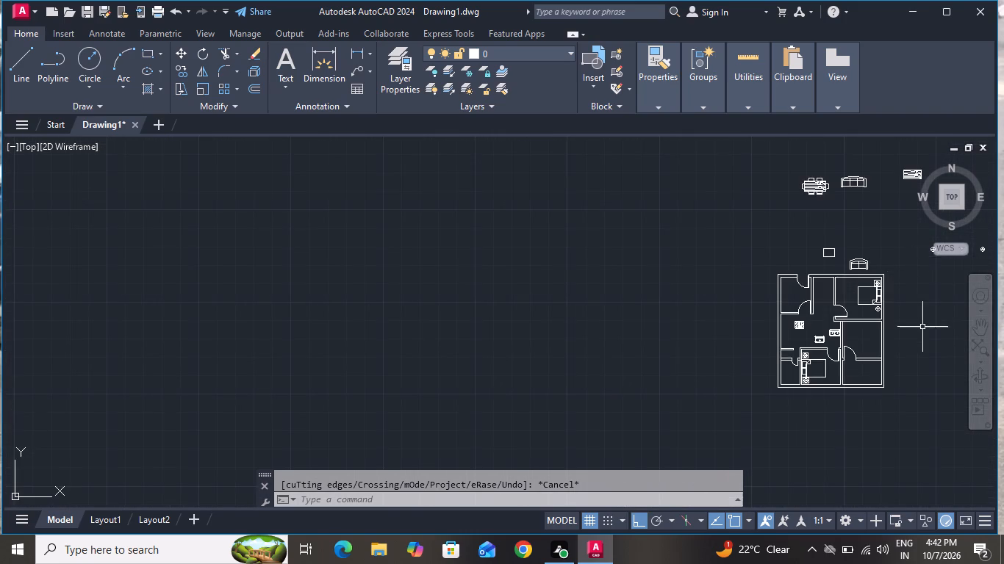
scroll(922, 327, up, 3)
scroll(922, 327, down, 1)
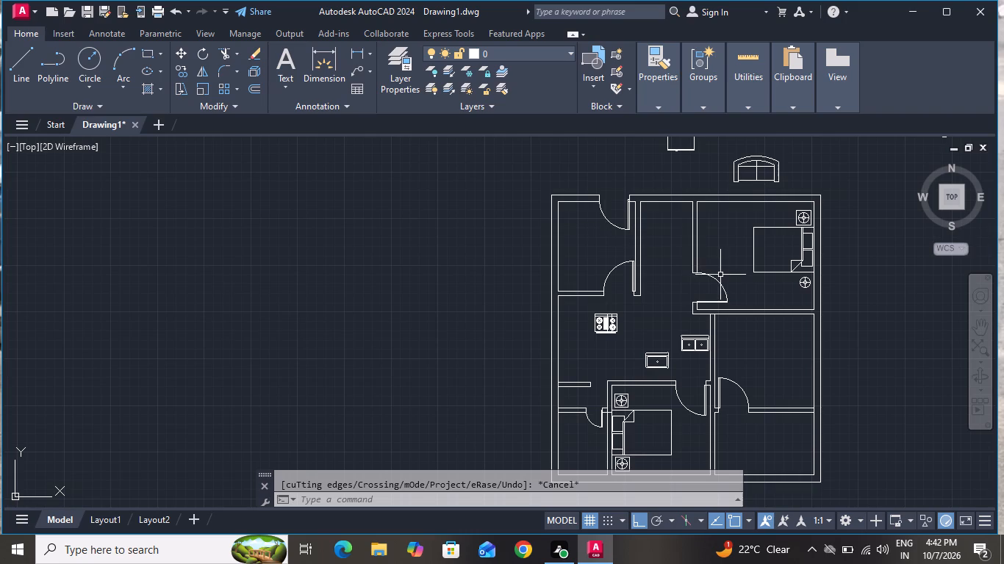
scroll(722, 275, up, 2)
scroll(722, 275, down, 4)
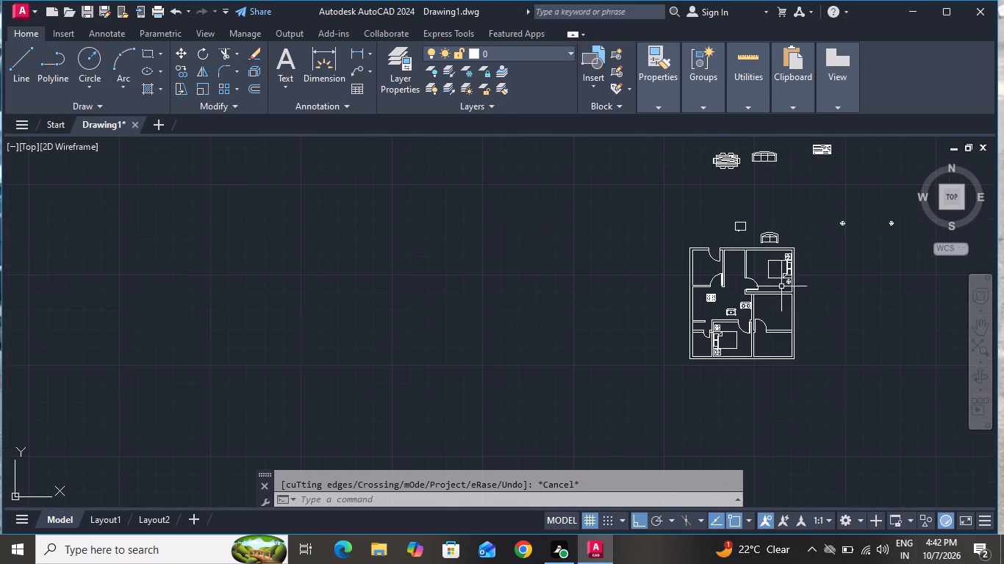
Extend the lower southeast room's west wall line to the outer south line and the partition's lower line to the outer east line.
scroll(817, 297, up, 2)
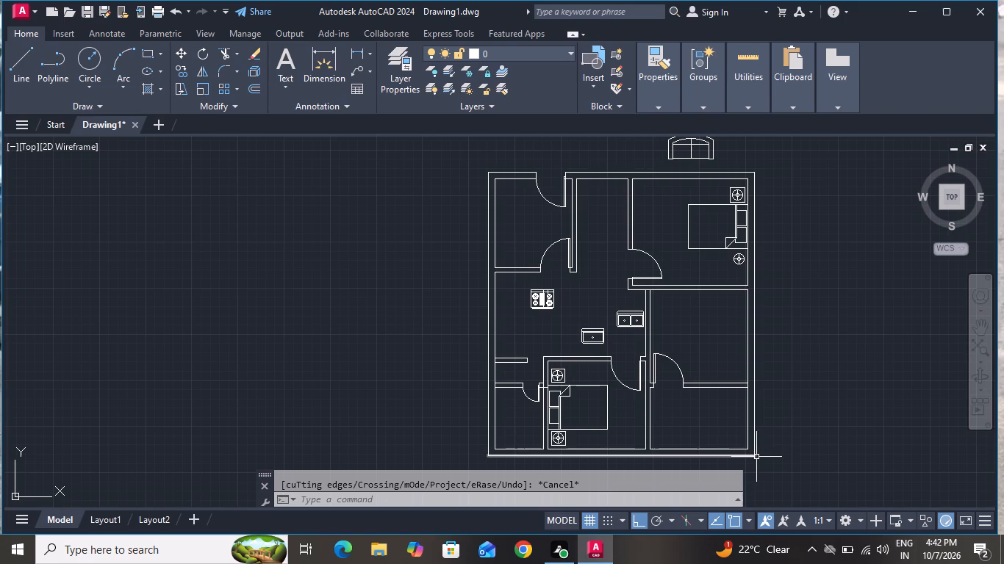
text(ex)
key(space)
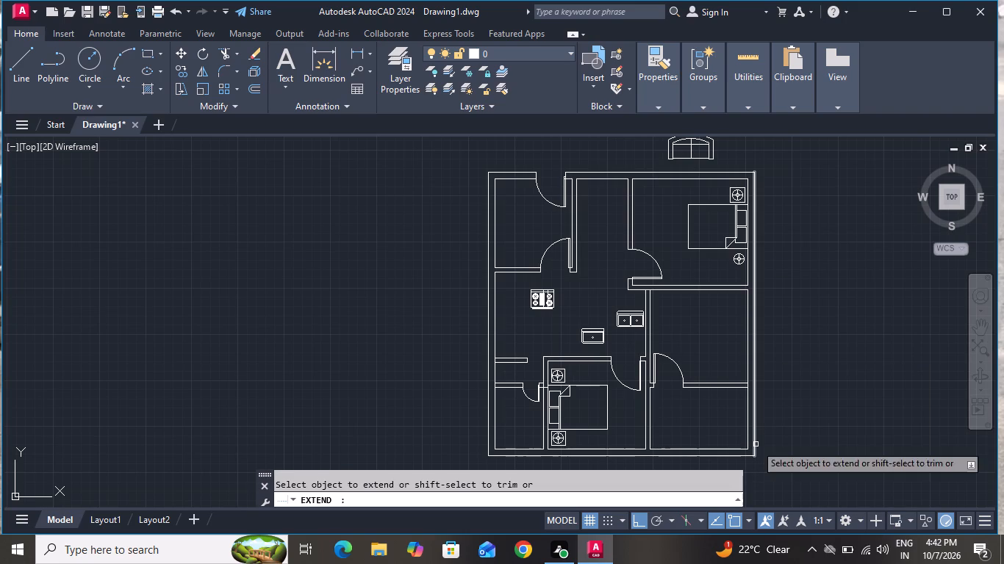
key(space)
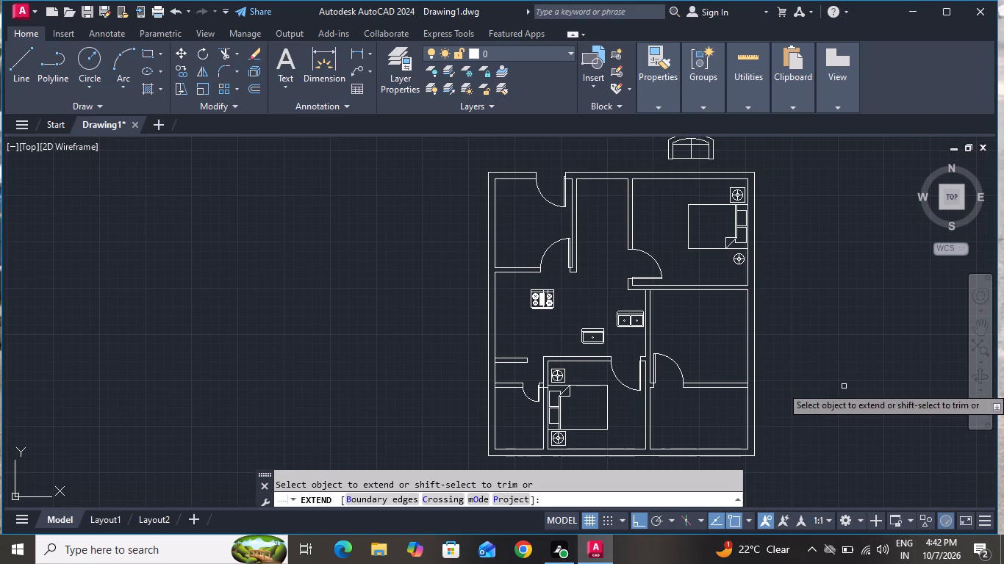
scroll(686, 430, down, 1)
scroll(645, 445, up, 4)
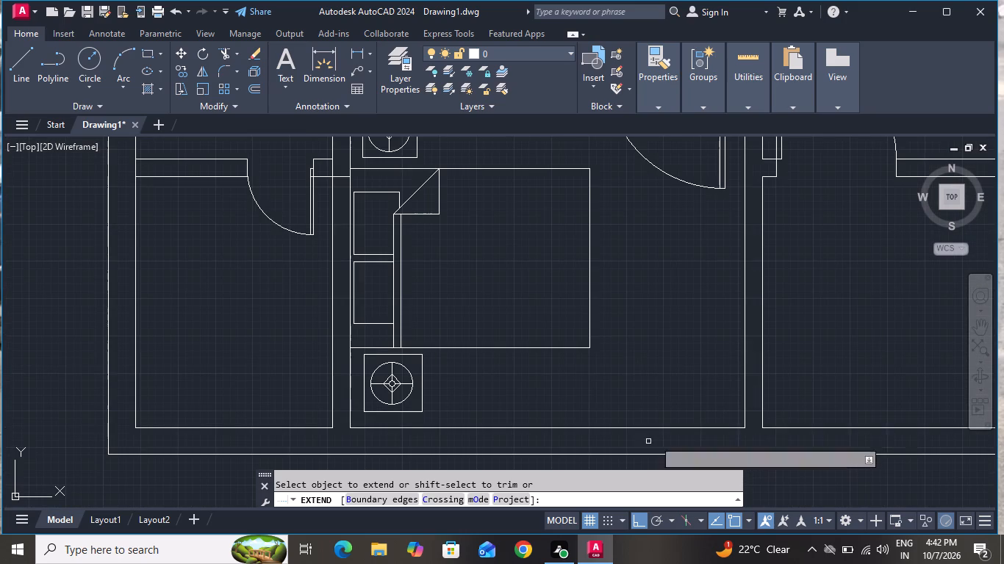
click(761, 420)
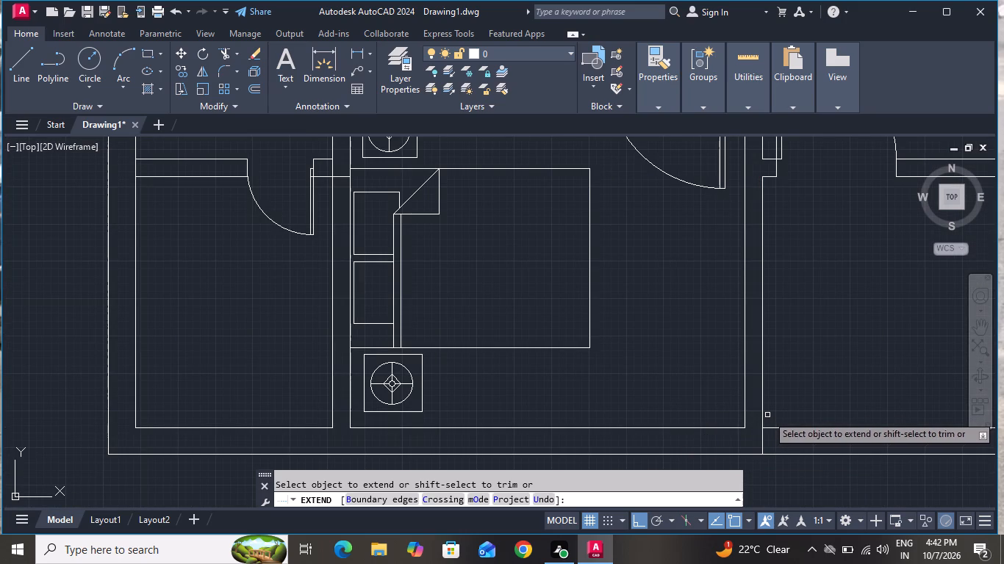
scroll(805, 380, down, 1)
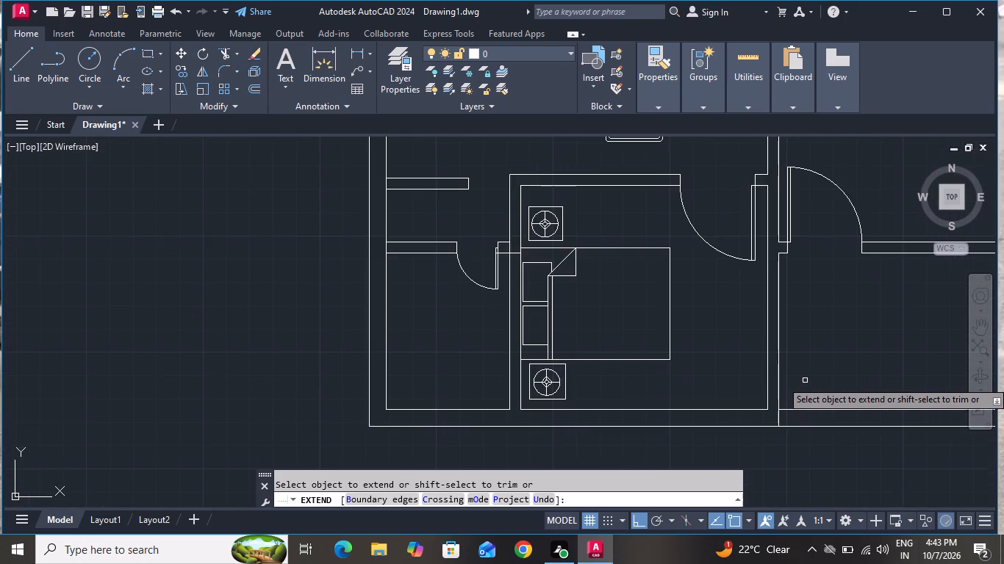
scroll(805, 380, down, 1)
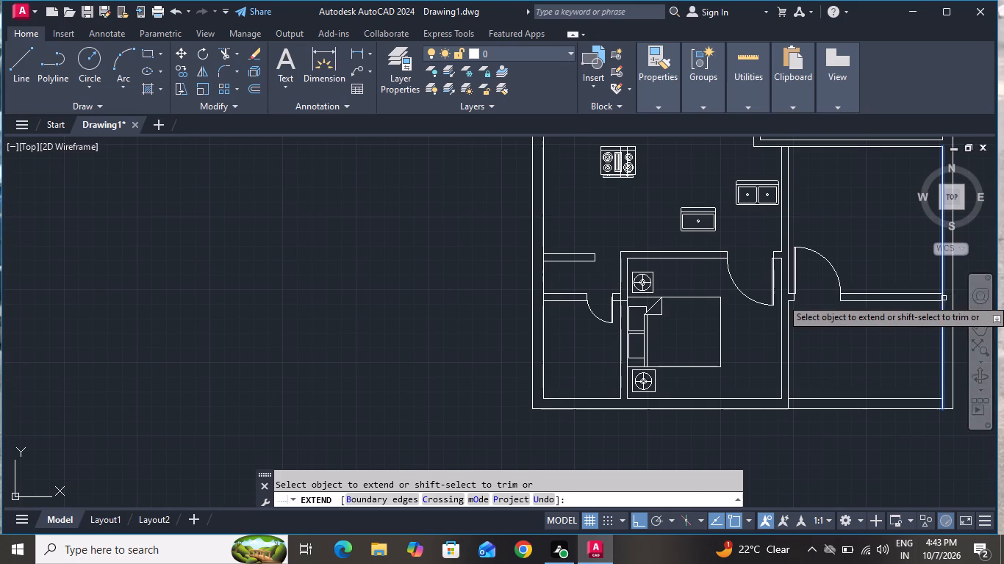
click(931, 300)
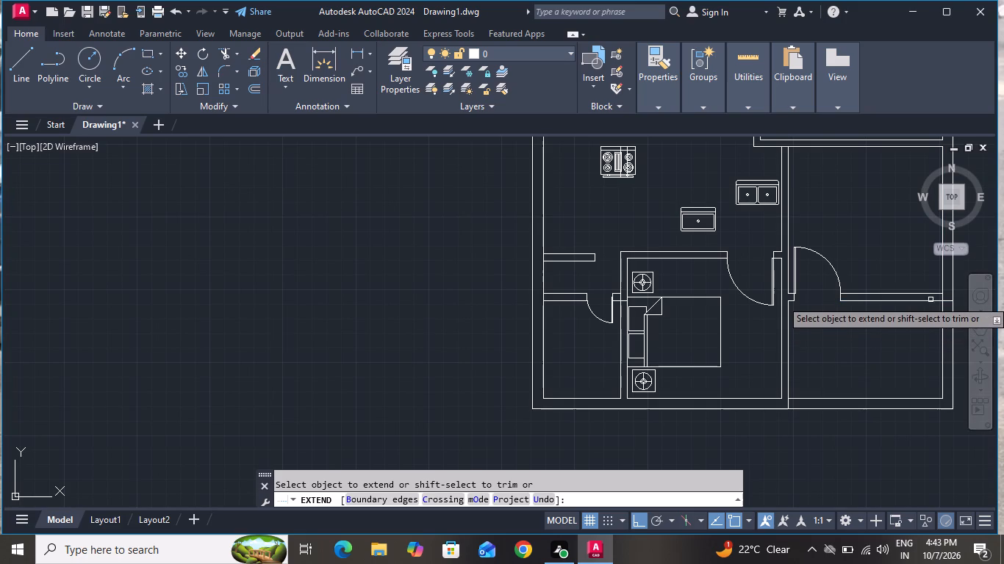
right_click(919, 352)
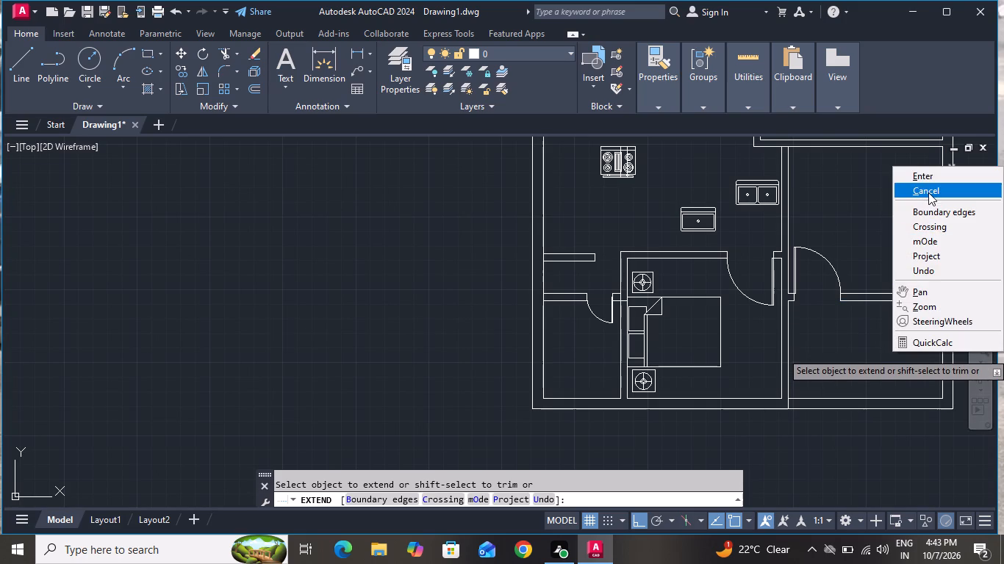
click(928, 192)
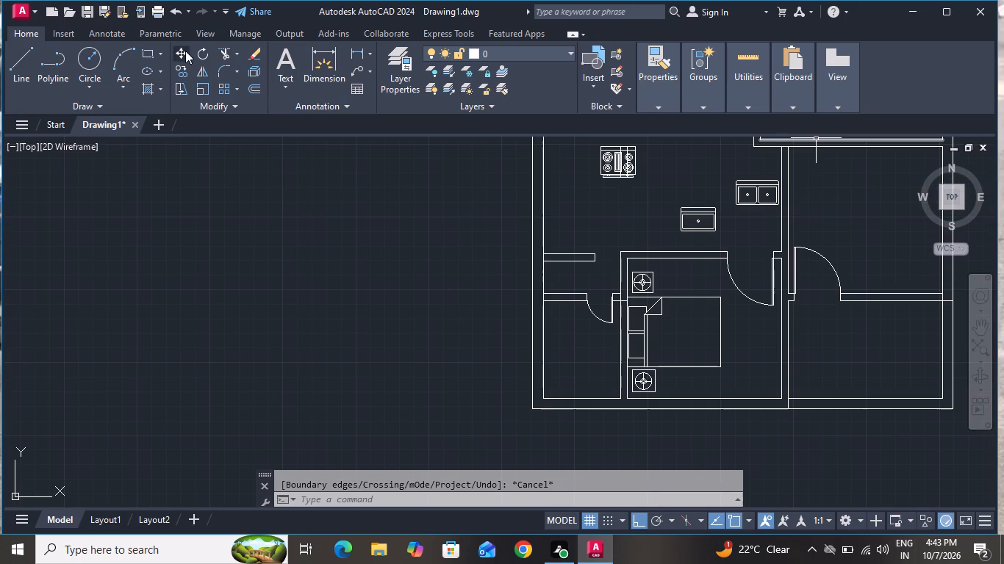
Trim away the inner south and east wall lines of the lower southeast room, leaving its outer lines.
click(227, 51)
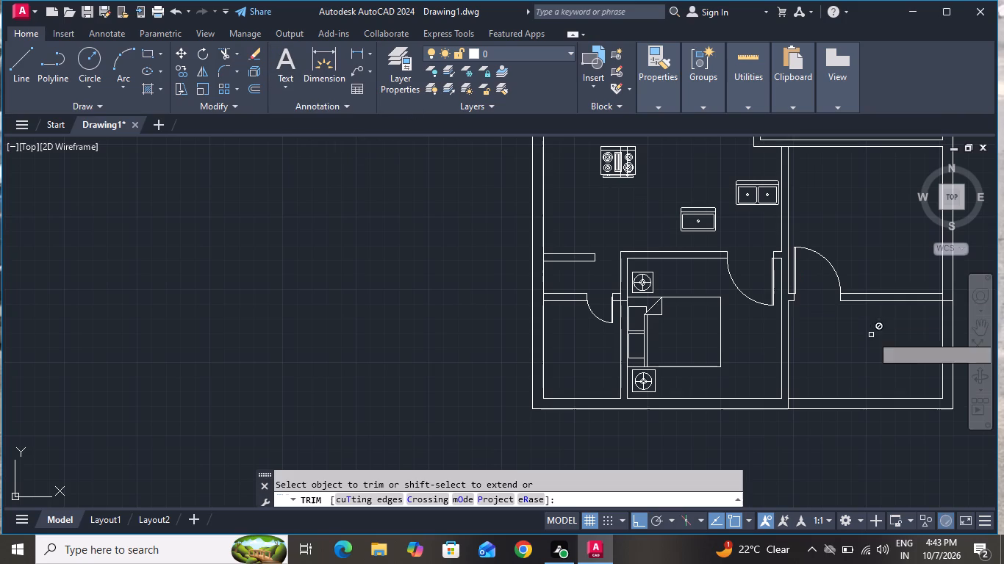
click(884, 397)
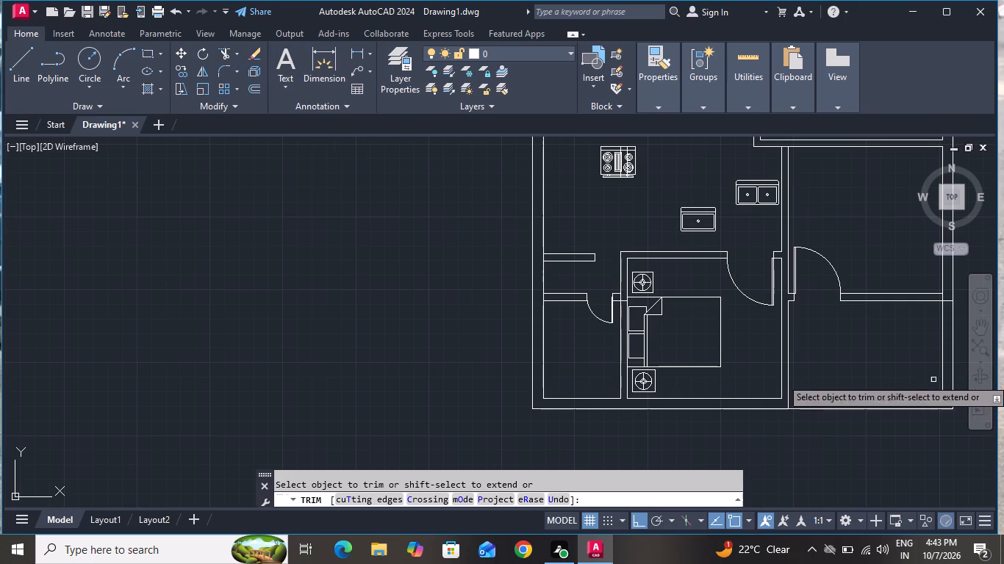
click(943, 351)
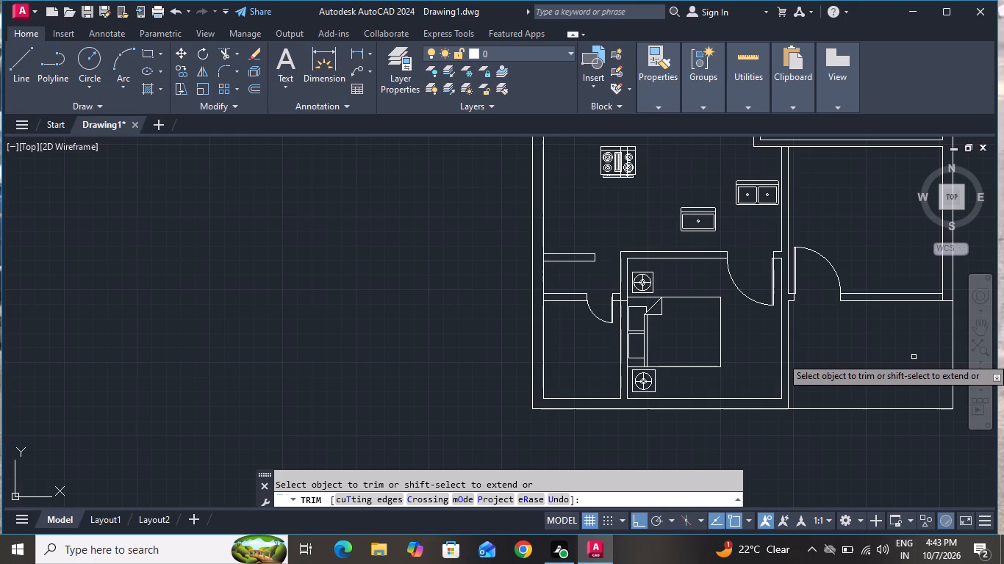
right_click(842, 347)
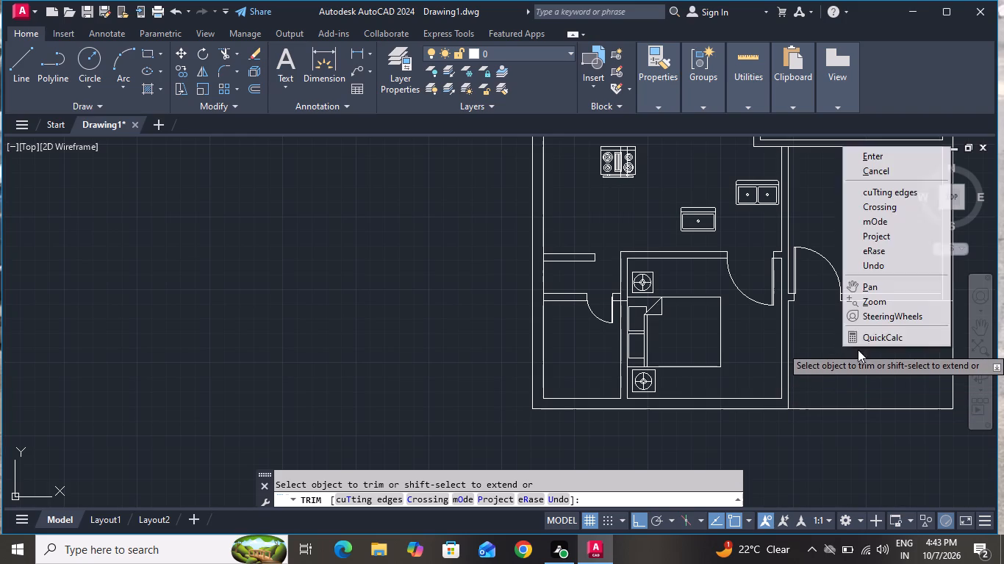
click(900, 171)
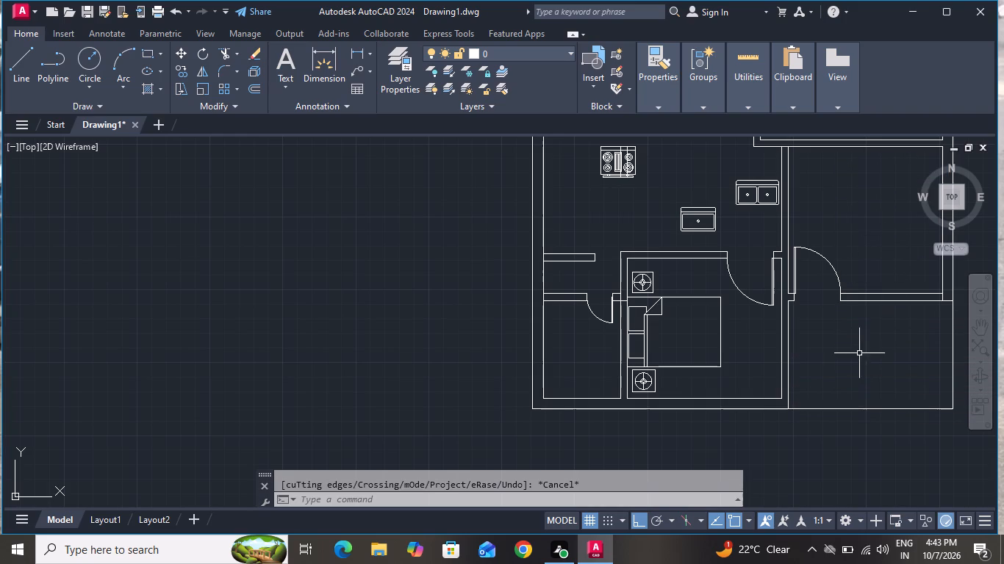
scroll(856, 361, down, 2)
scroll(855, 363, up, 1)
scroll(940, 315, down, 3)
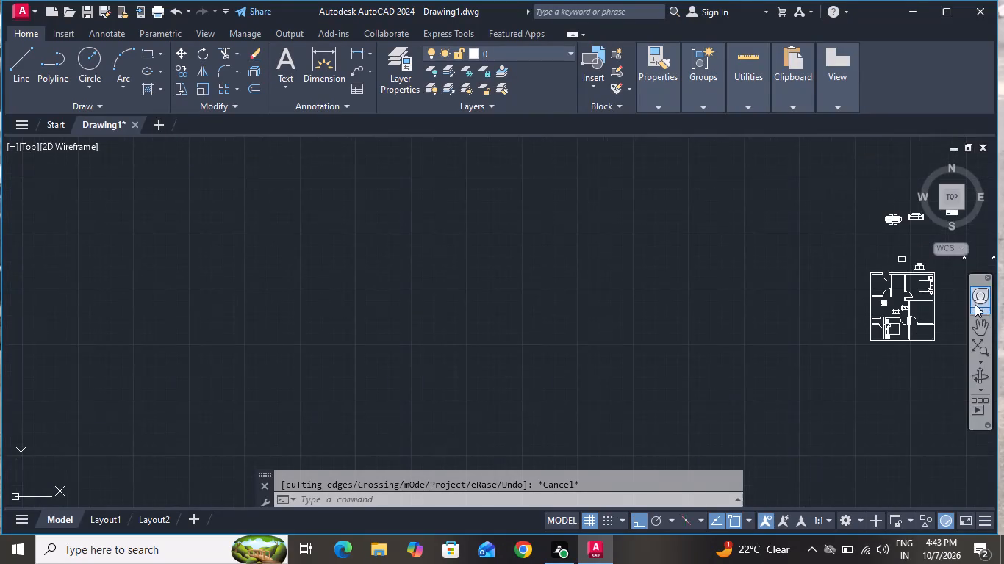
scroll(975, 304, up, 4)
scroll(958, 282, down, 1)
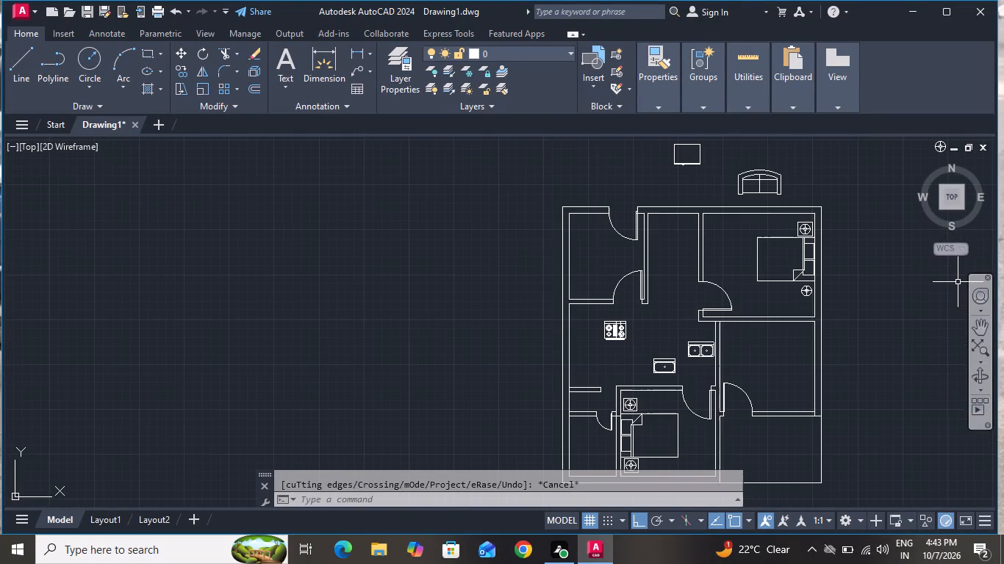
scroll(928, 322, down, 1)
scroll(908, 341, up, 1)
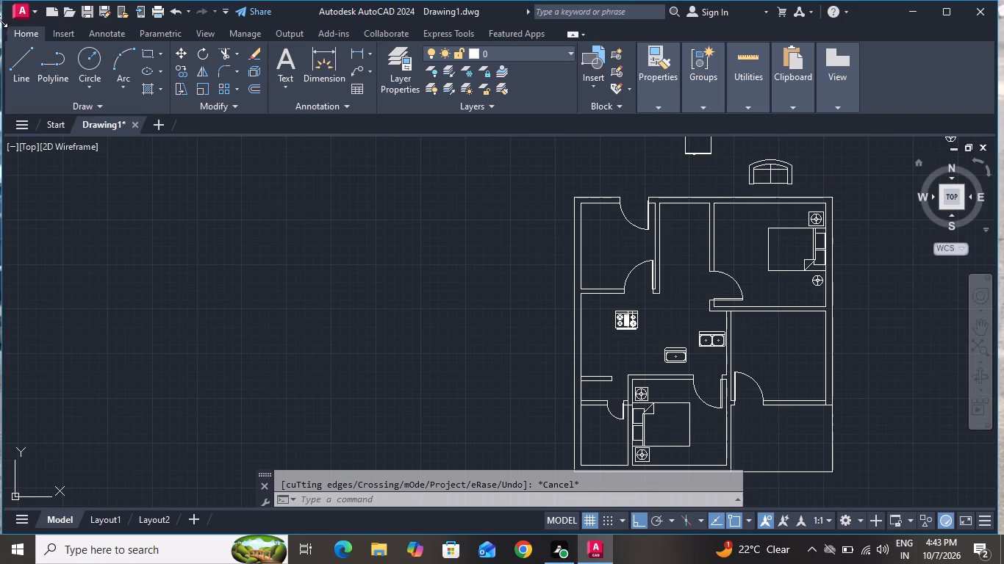
Draw a horizontal line about 12' long across the lower southeast room, from its west wall line to the outer east line.
click(32, 53)
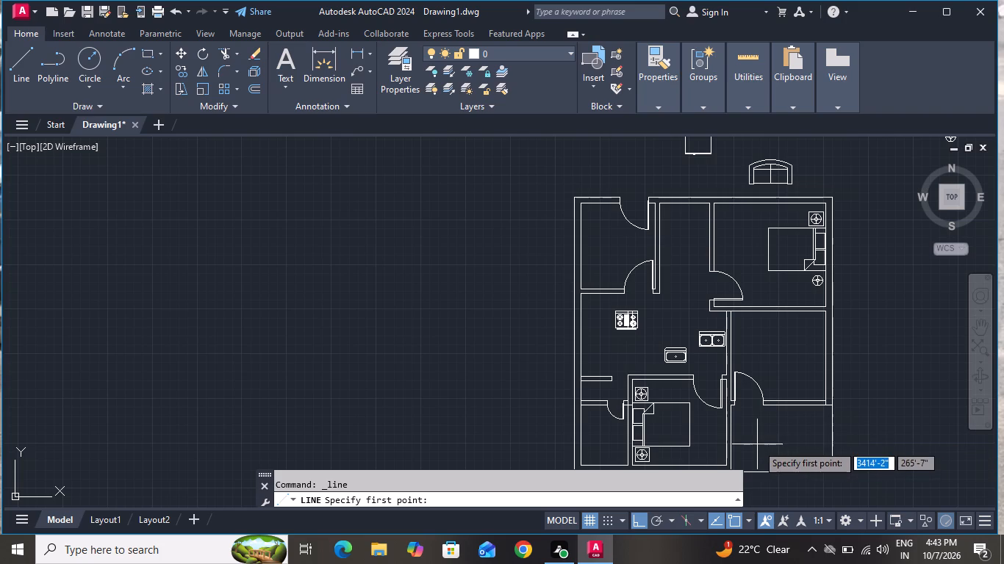
scroll(756, 444, up, 3)
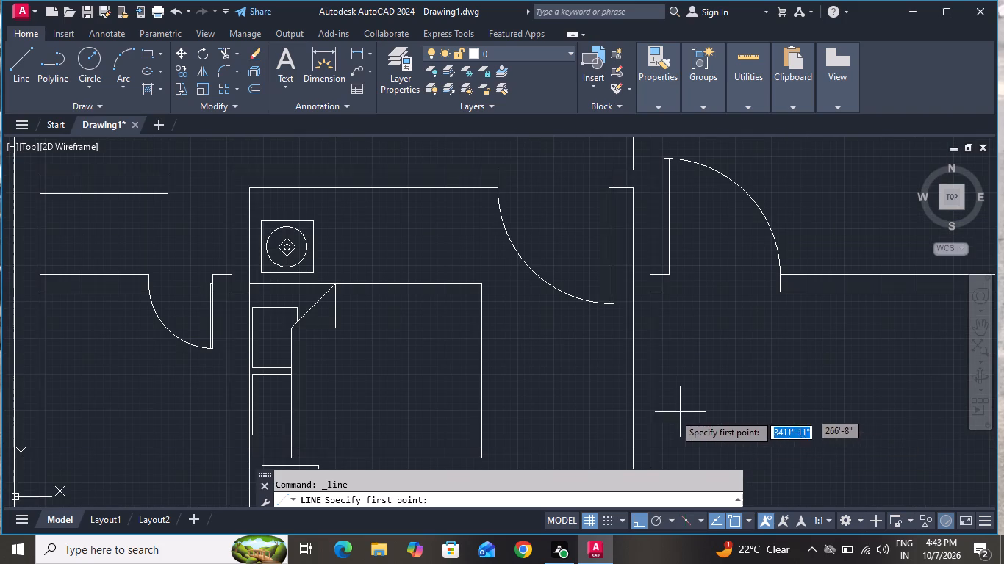
click(651, 439)
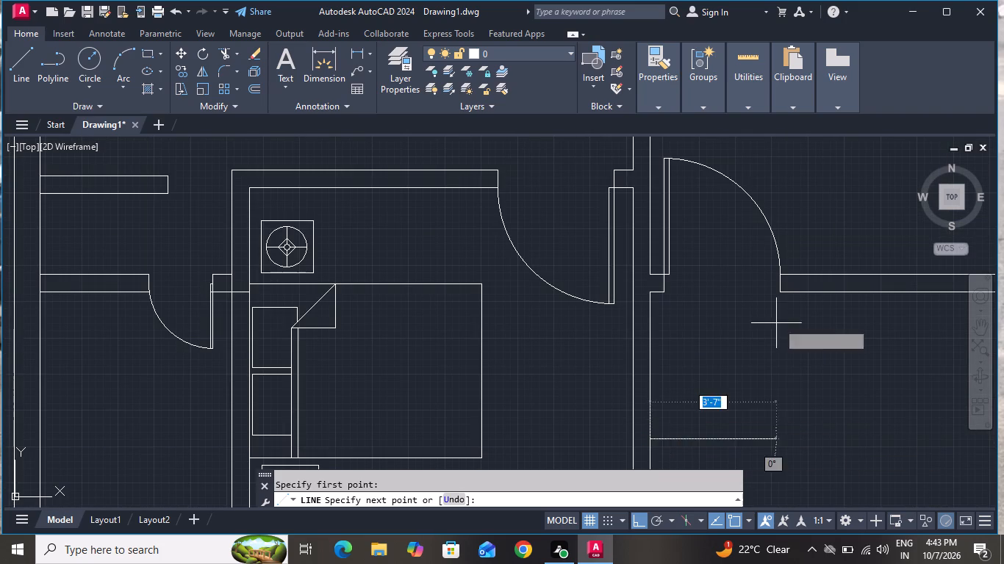
scroll(784, 298, down, 6)
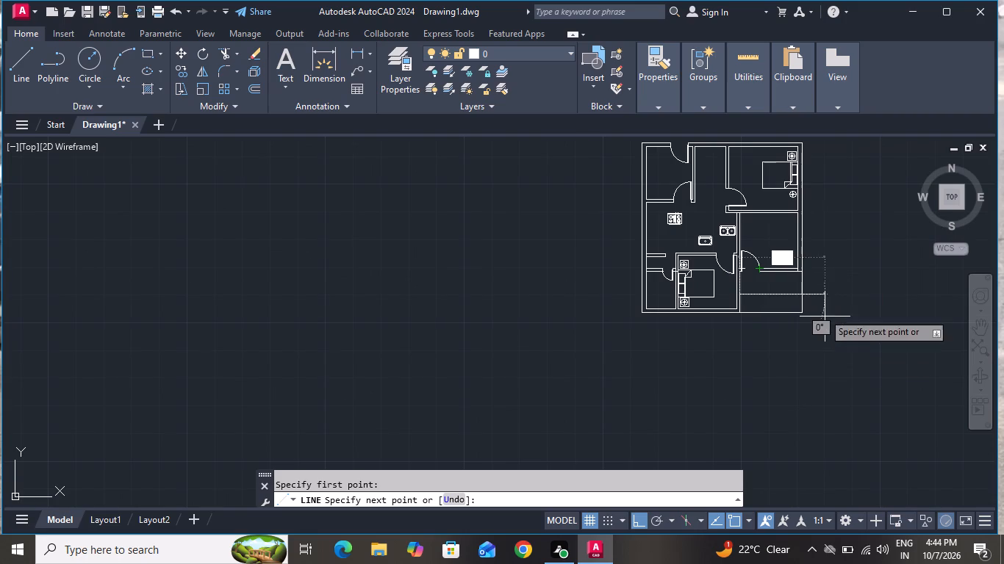
scroll(814, 300, up, 4)
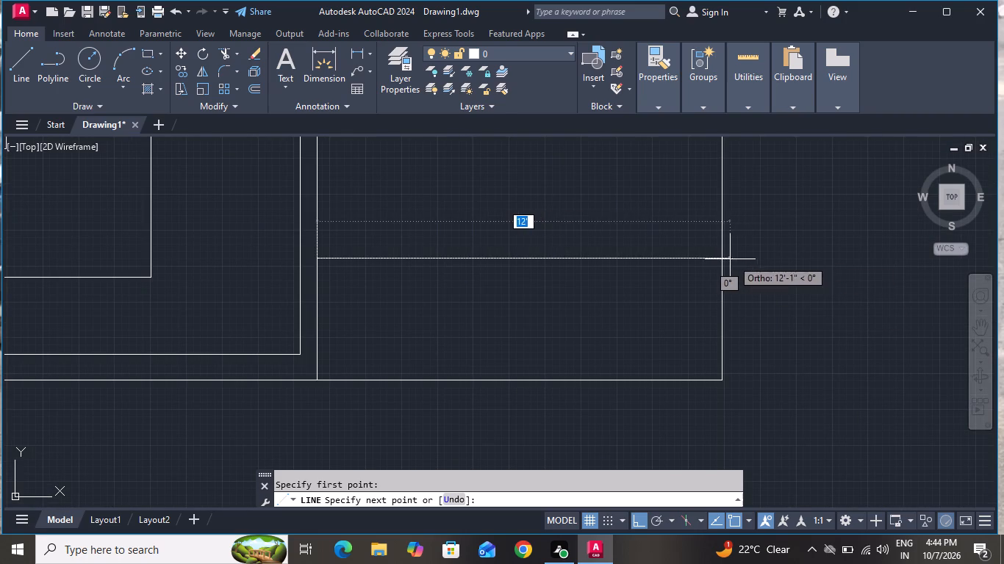
click(717, 260)
right_click(717, 260)
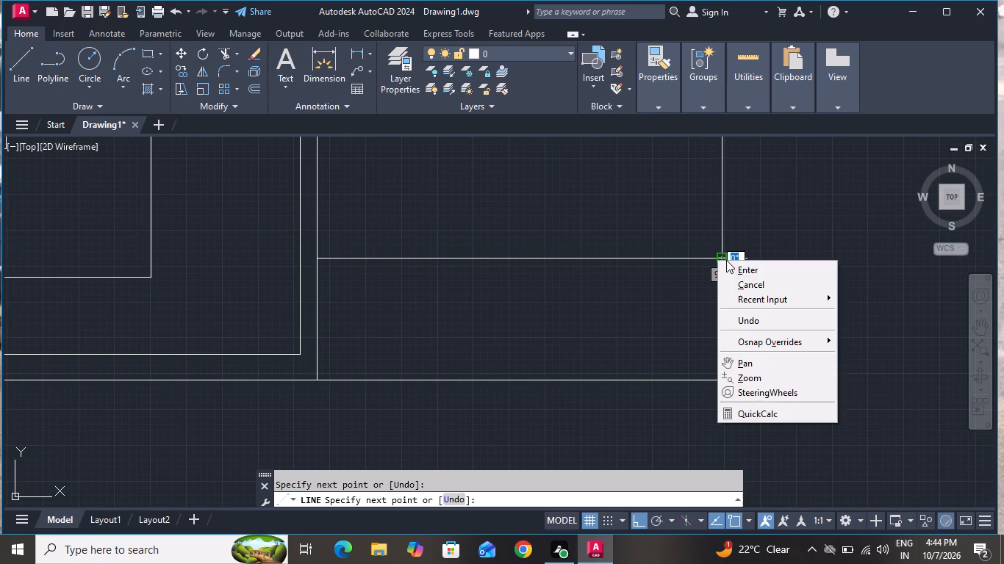
click(735, 278)
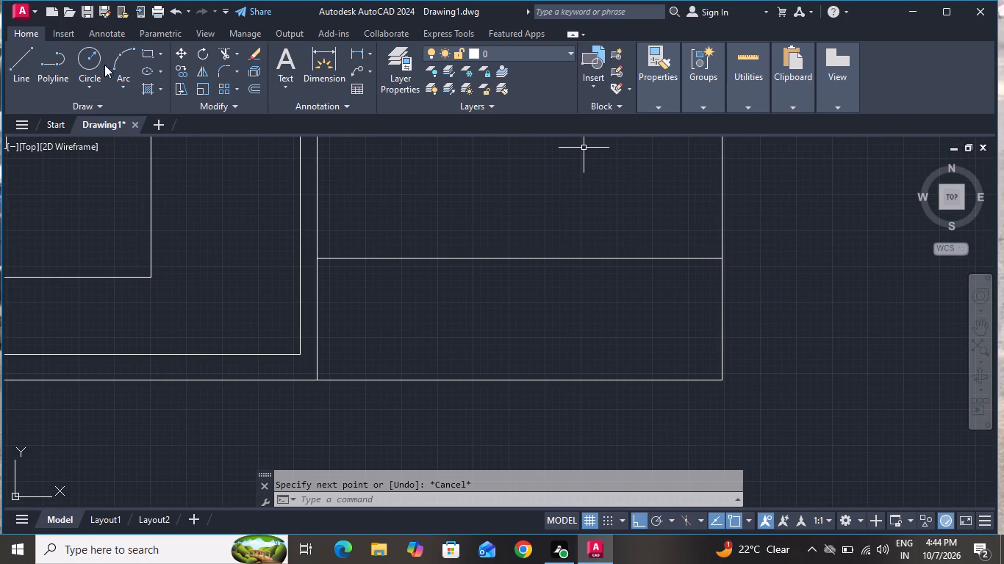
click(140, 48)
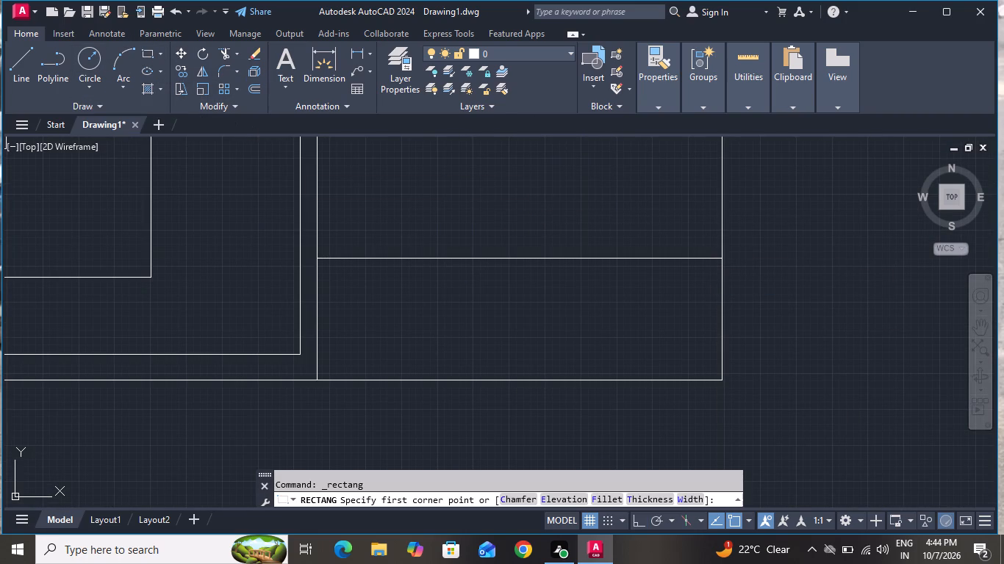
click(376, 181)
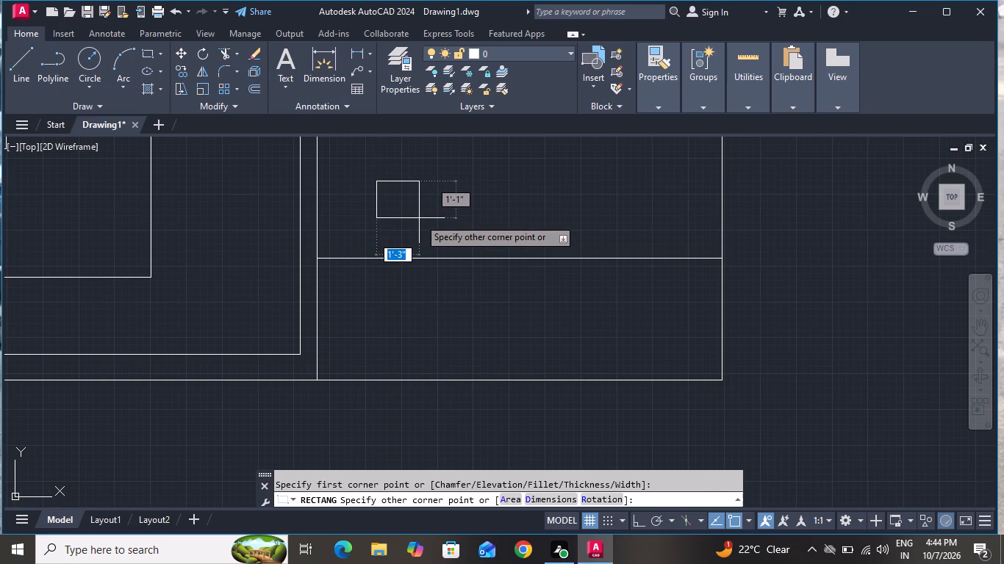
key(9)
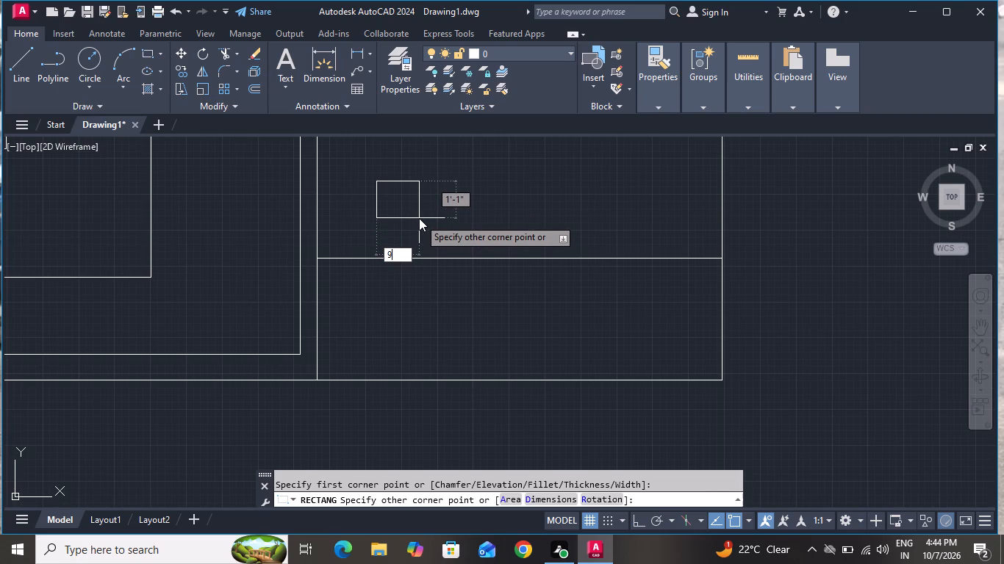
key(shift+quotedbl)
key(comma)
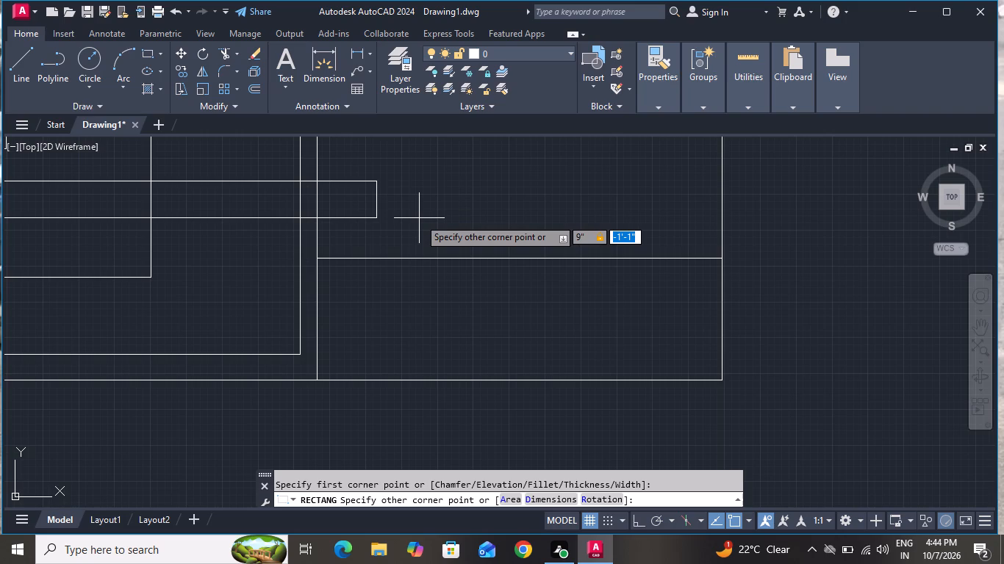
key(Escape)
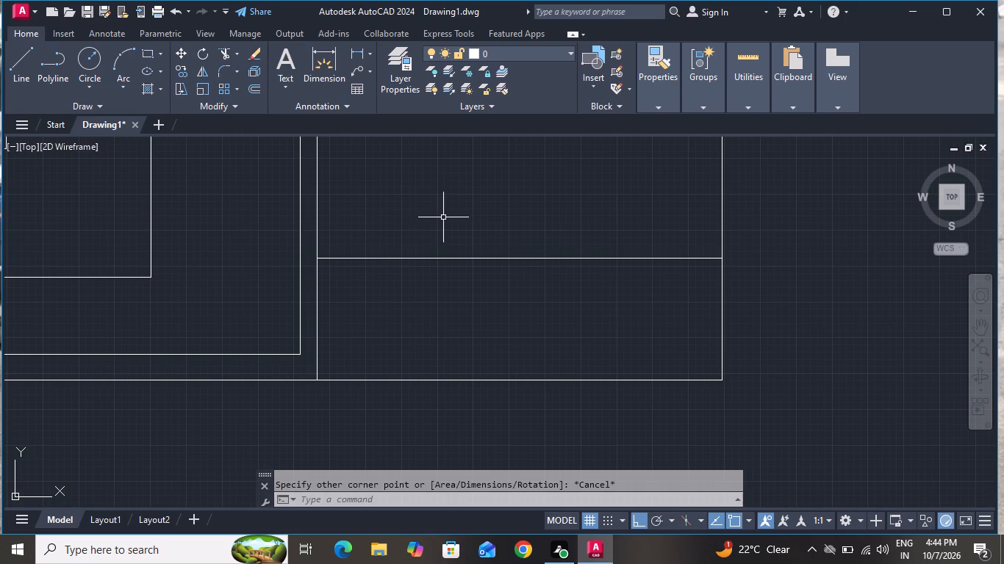
Draw a 9" by 9" square inside the lower southeast room, above its horizontal line.
click(146, 55)
click(376, 146)
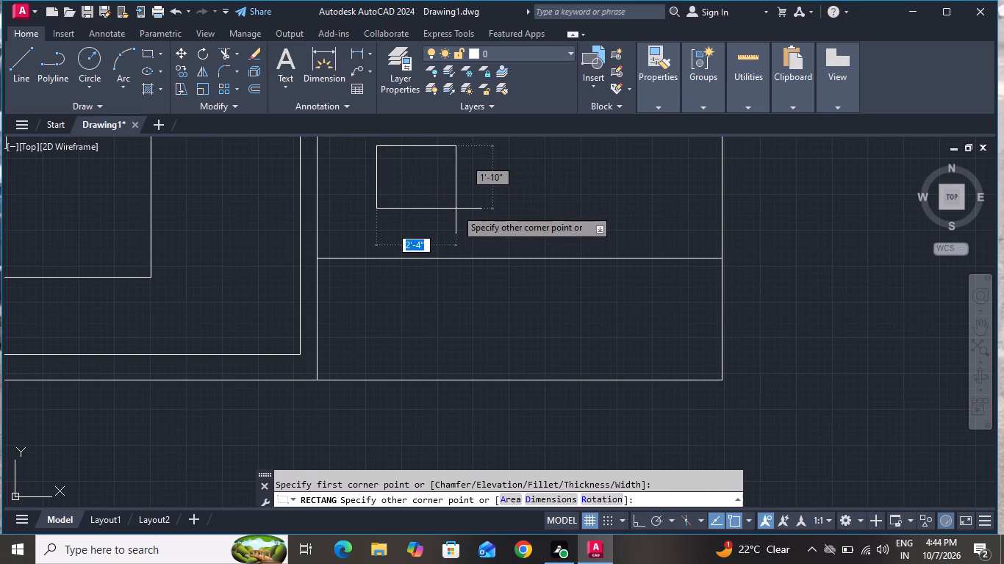
key(9)
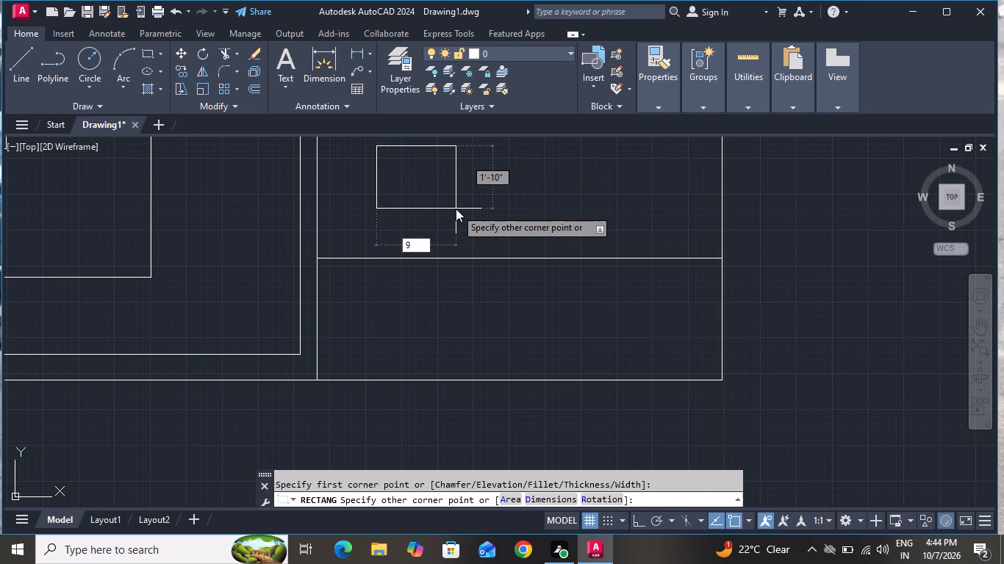
key(shift+quotedbl)
key(comma)
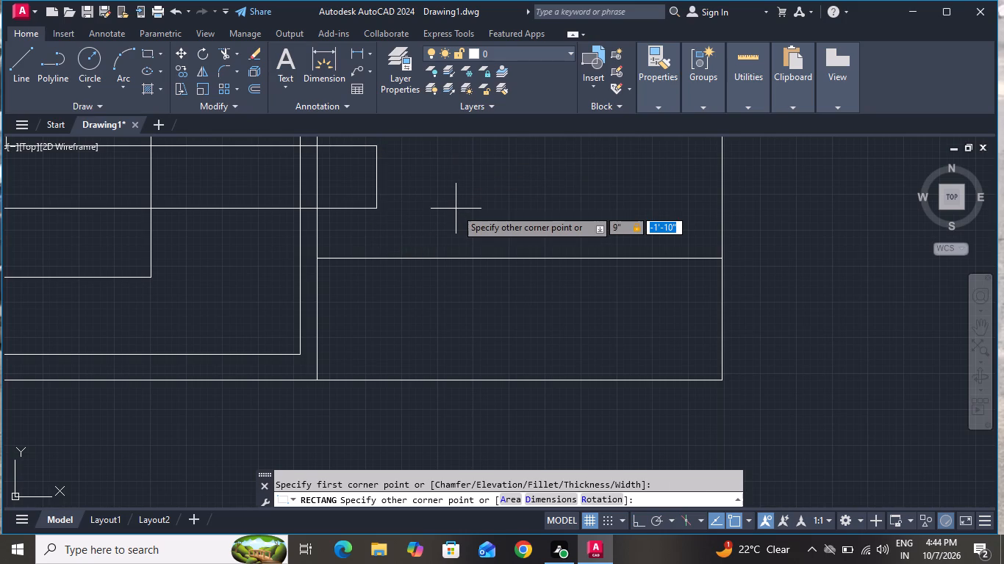
key(9)
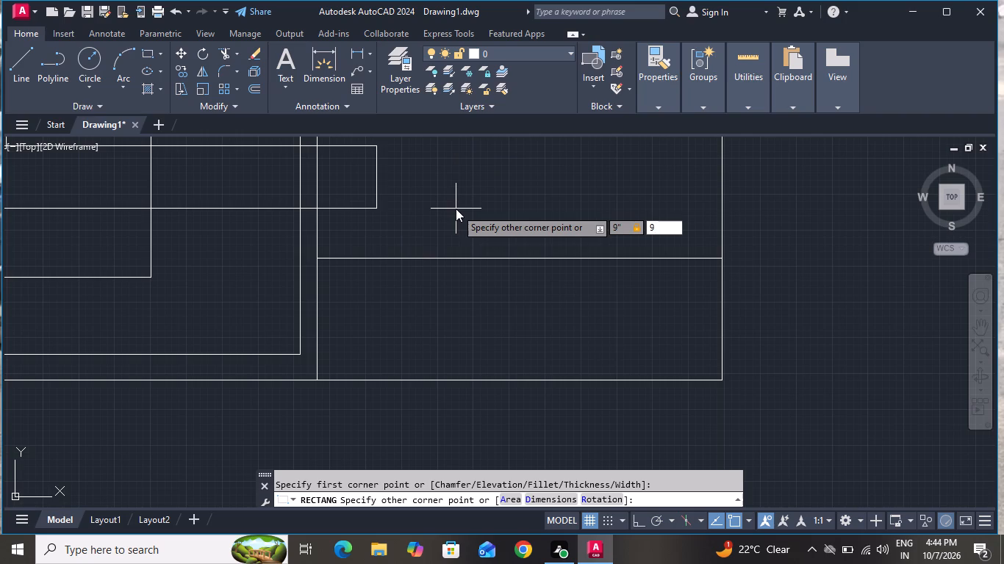
key(shift+quotedbl)
key(Return)
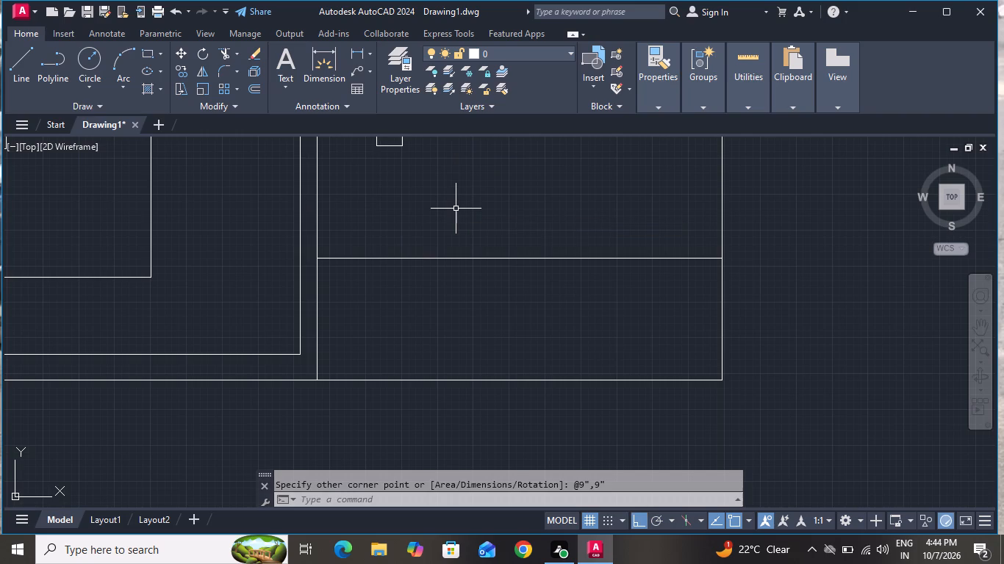
Move the 9" square by its southeast corner, with Ortho off, to where the room's horizontal line meets the outer east line.
scroll(456, 209, up, 1)
scroll(456, 209, down, 2)
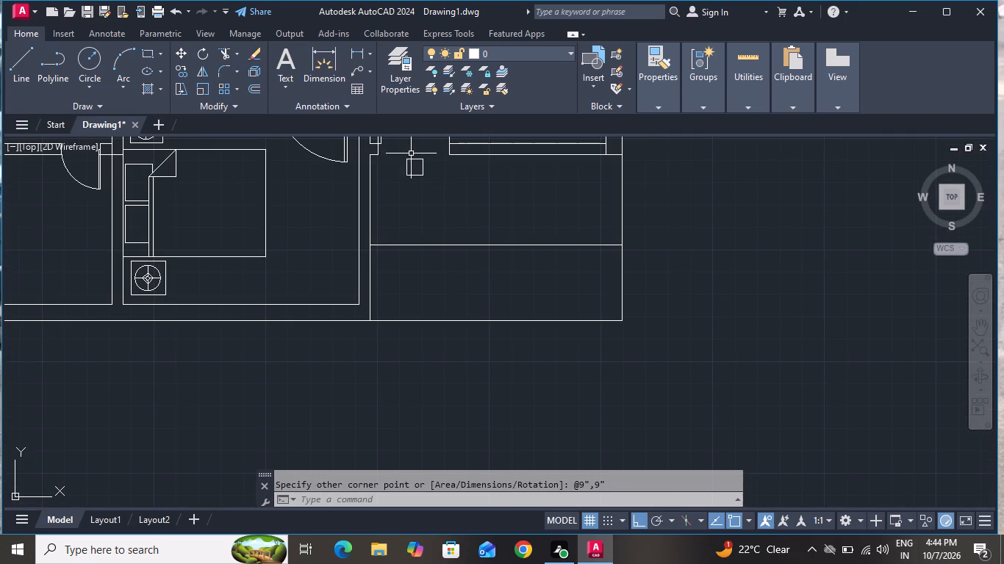
click(426, 144)
click(405, 200)
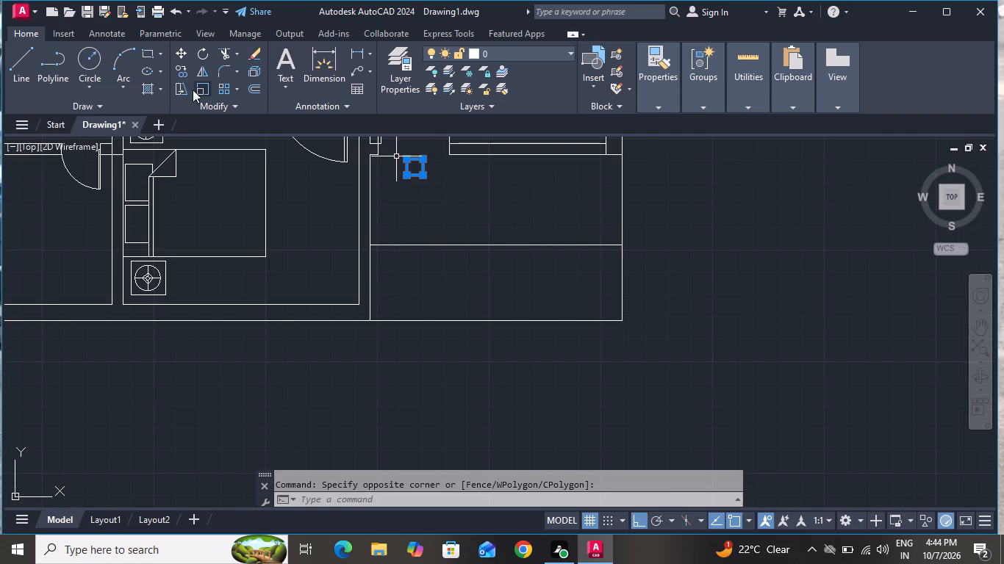
click(186, 49)
click(424, 176)
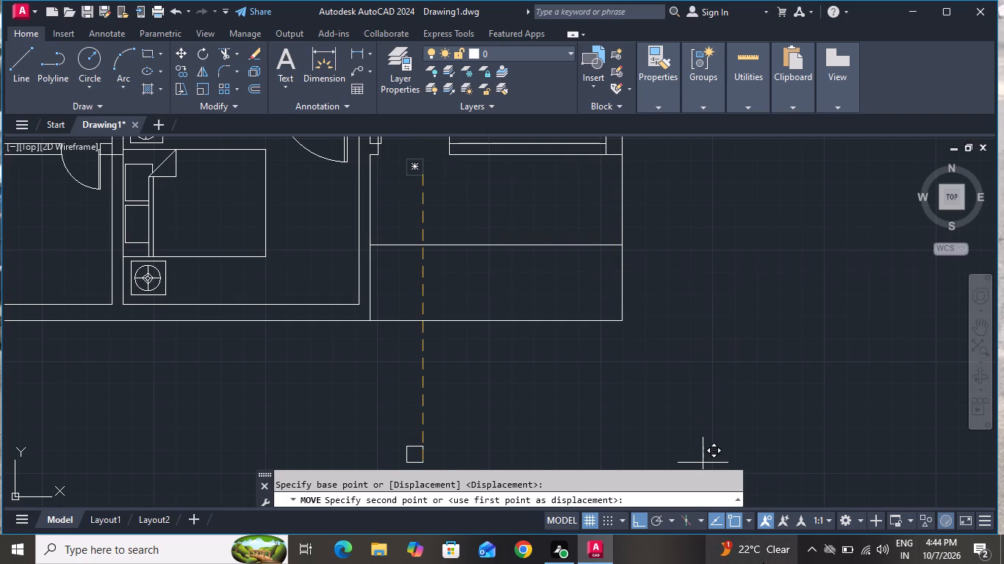
click(642, 518)
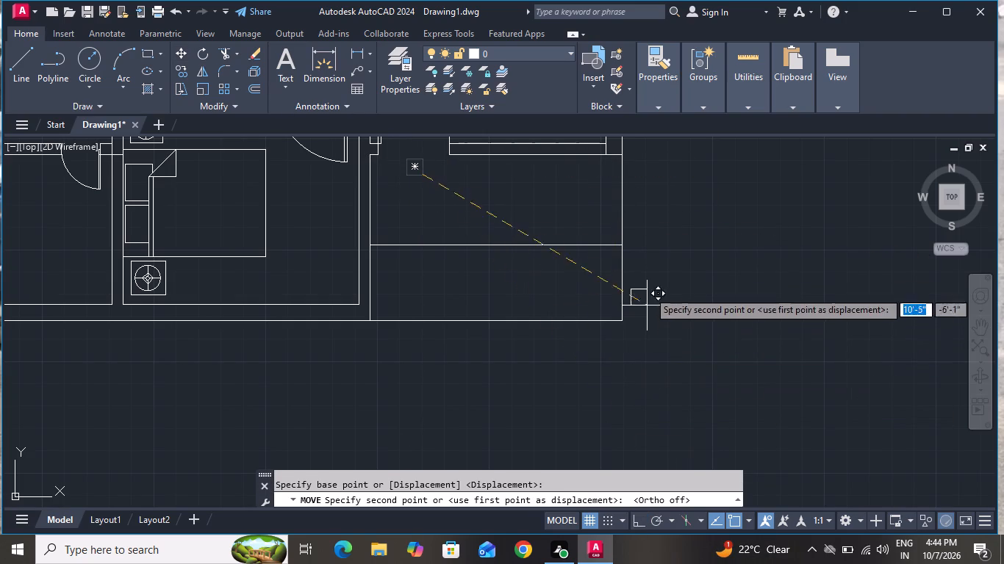
scroll(624, 239, up, 3)
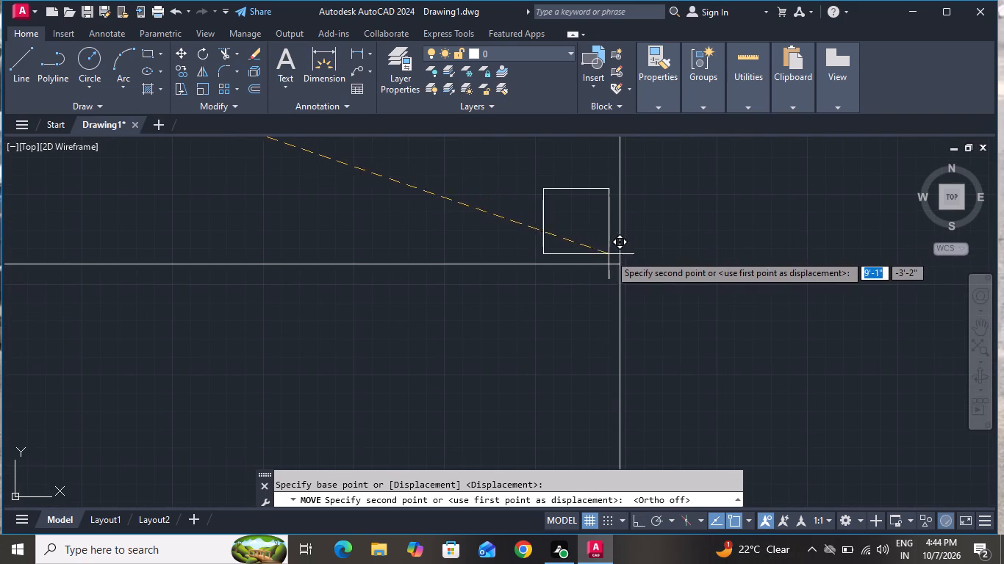
click(617, 263)
Colour the 9" square at the outer east line orange (242,103,34).
scroll(566, 317, up, 1)
scroll(551, 311, down, 3)
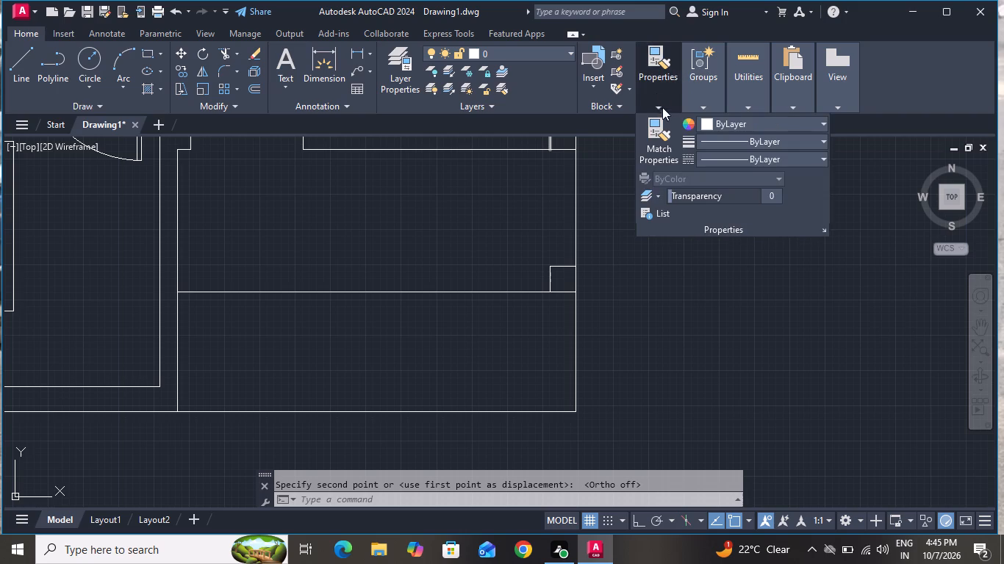
click(723, 130)
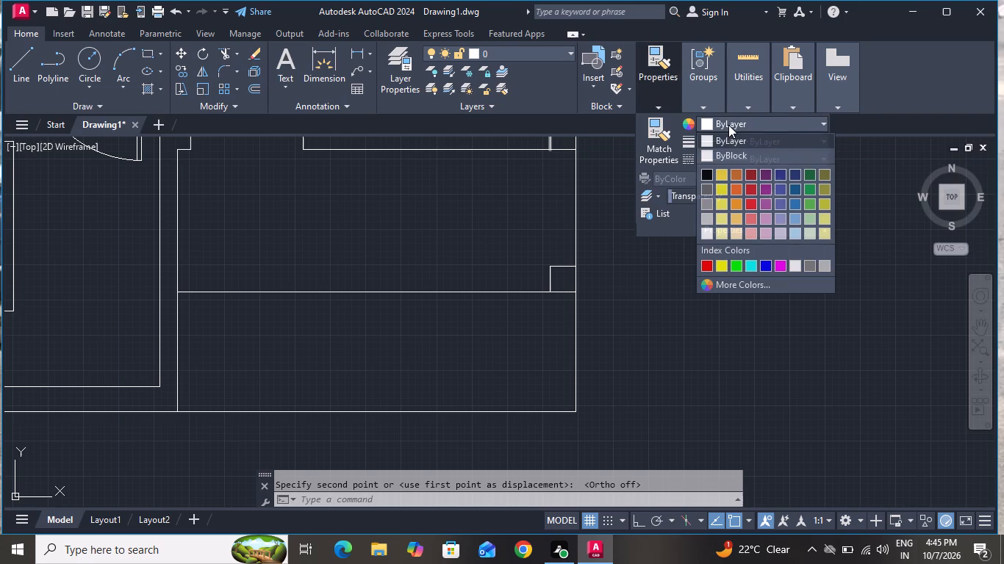
click(734, 184)
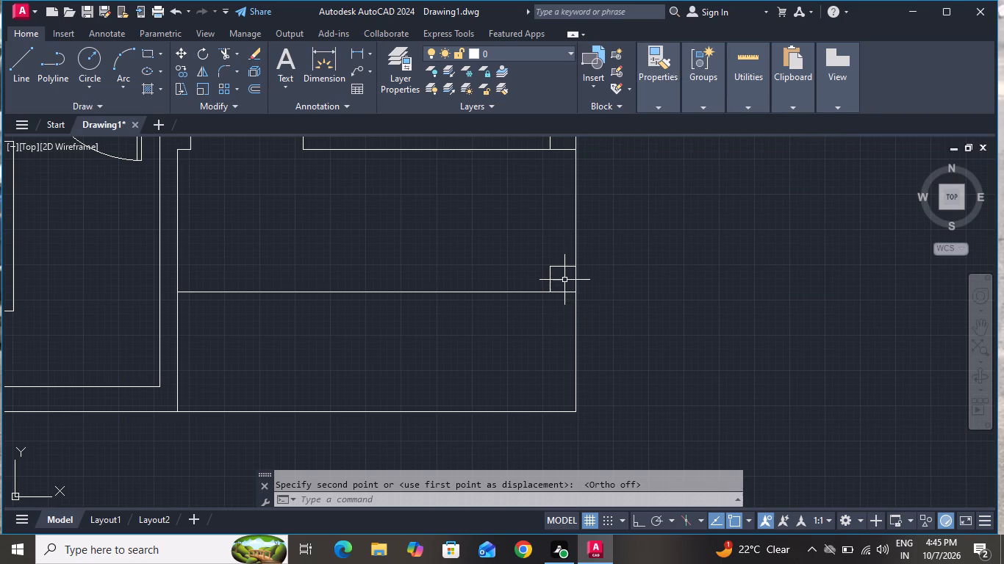
click(564, 280)
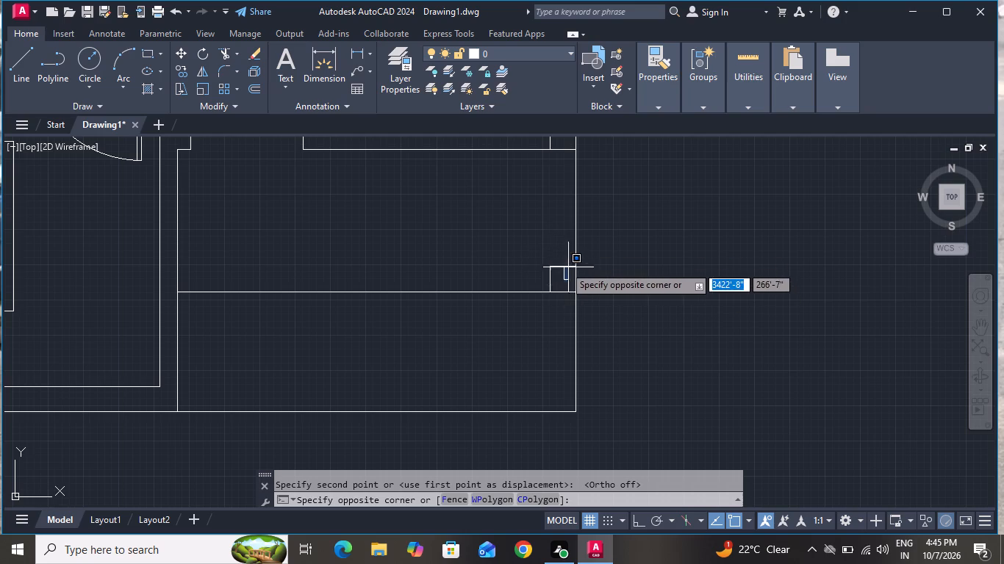
click(551, 260)
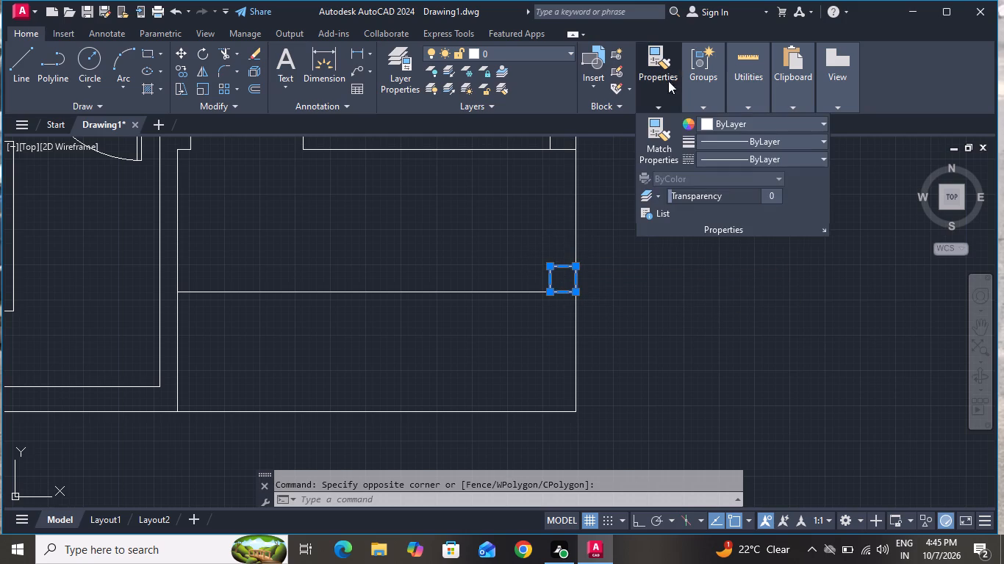
click(727, 123)
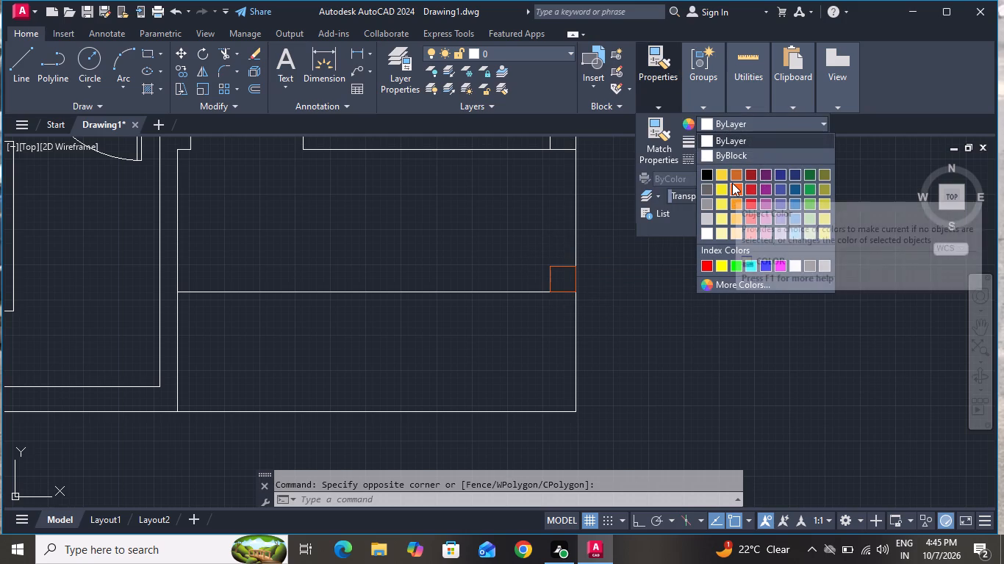
click(732, 183)
click(518, 206)
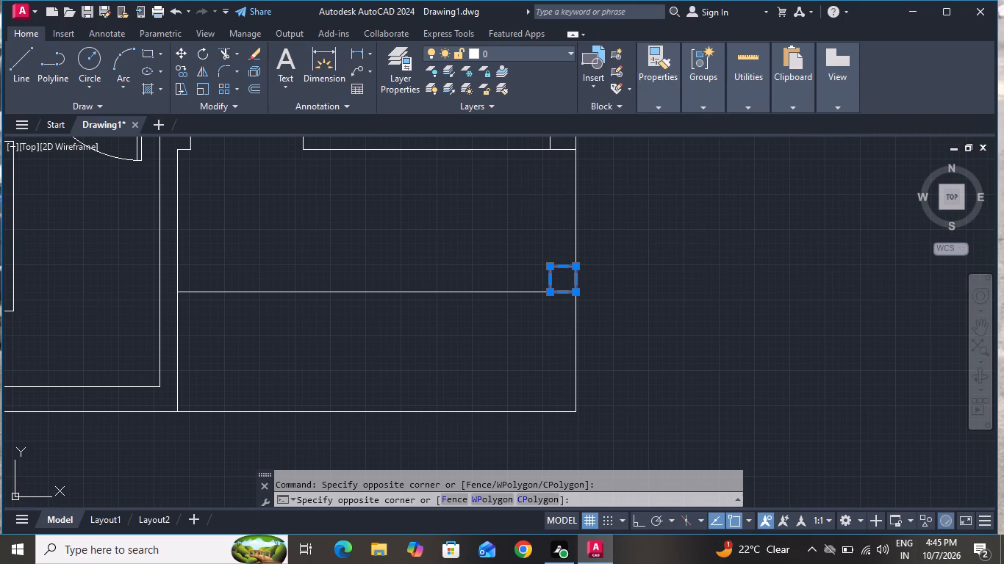
click(518, 206)
click(518, 206)
key(Escape)
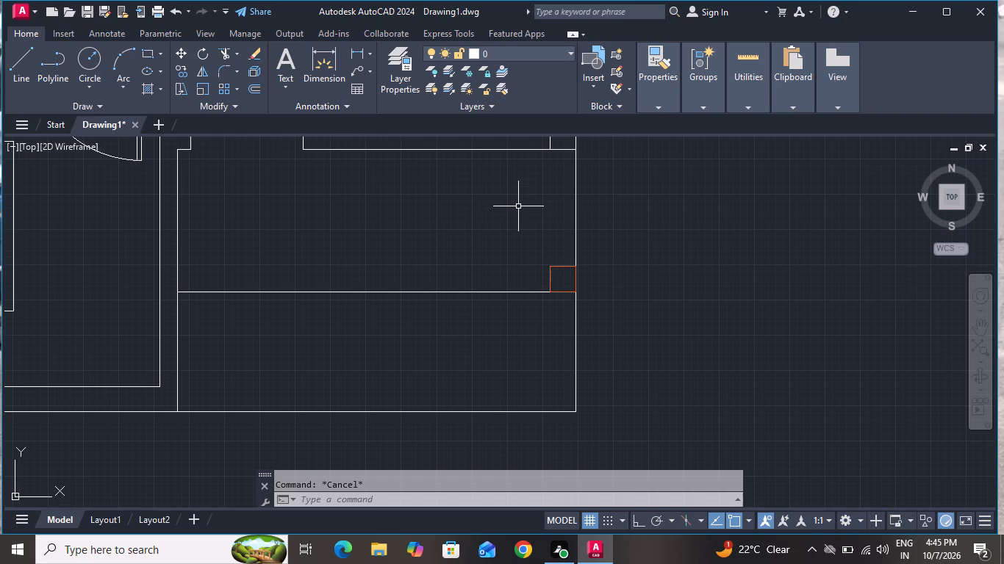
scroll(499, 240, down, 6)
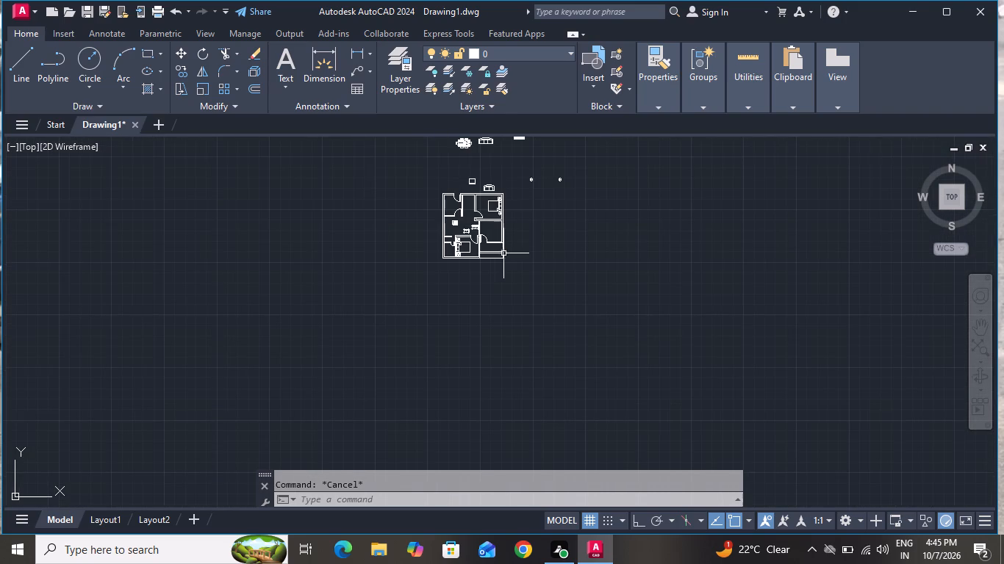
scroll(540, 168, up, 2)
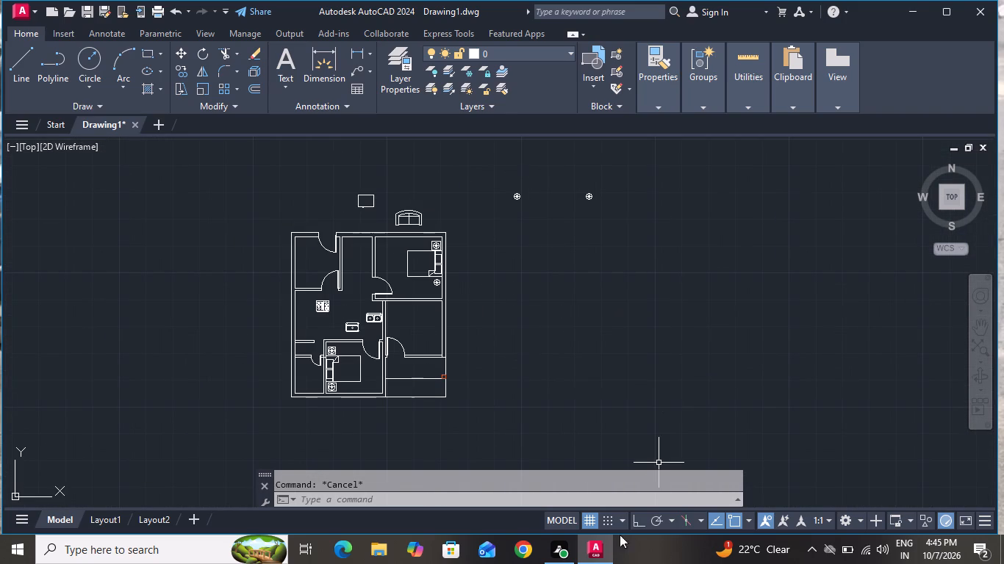
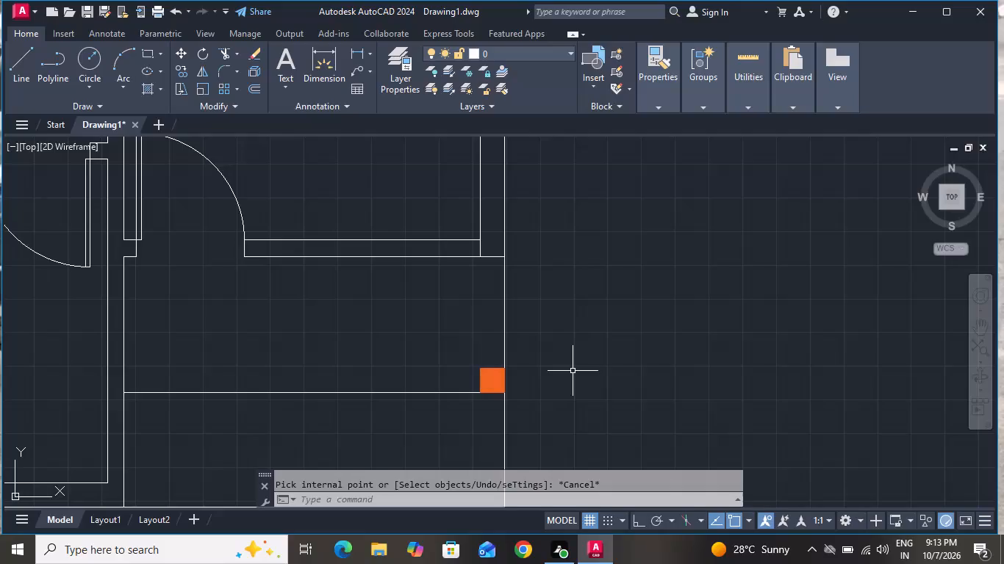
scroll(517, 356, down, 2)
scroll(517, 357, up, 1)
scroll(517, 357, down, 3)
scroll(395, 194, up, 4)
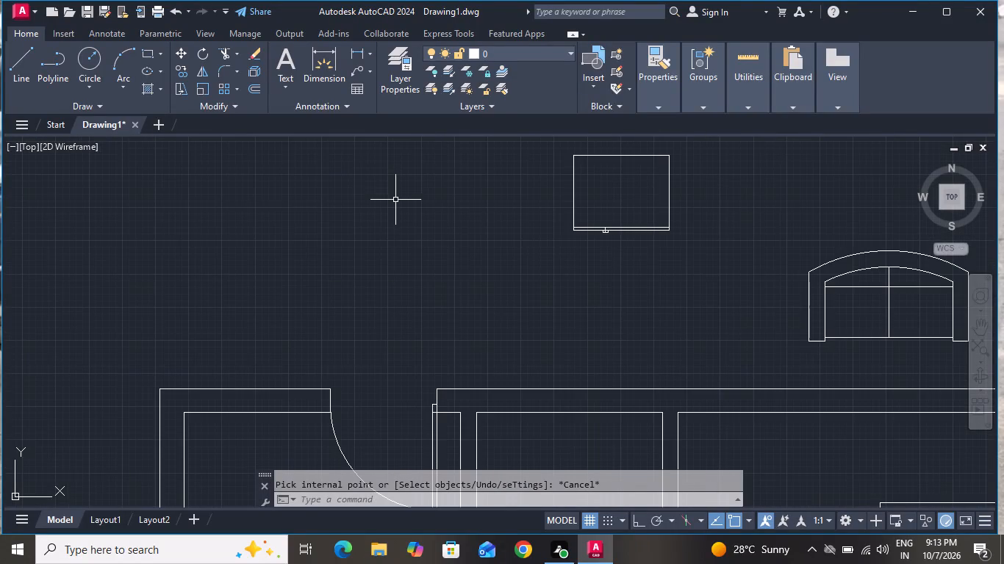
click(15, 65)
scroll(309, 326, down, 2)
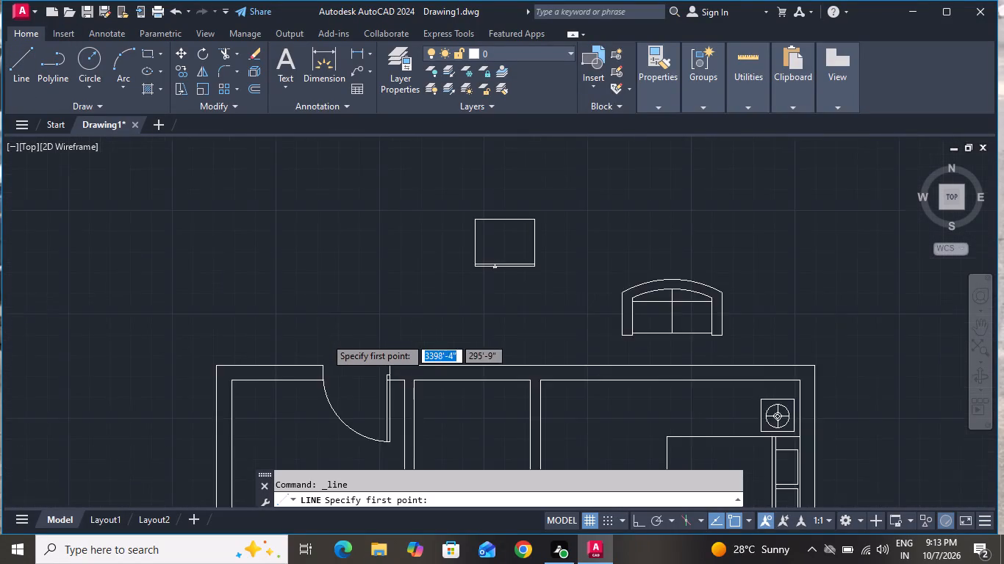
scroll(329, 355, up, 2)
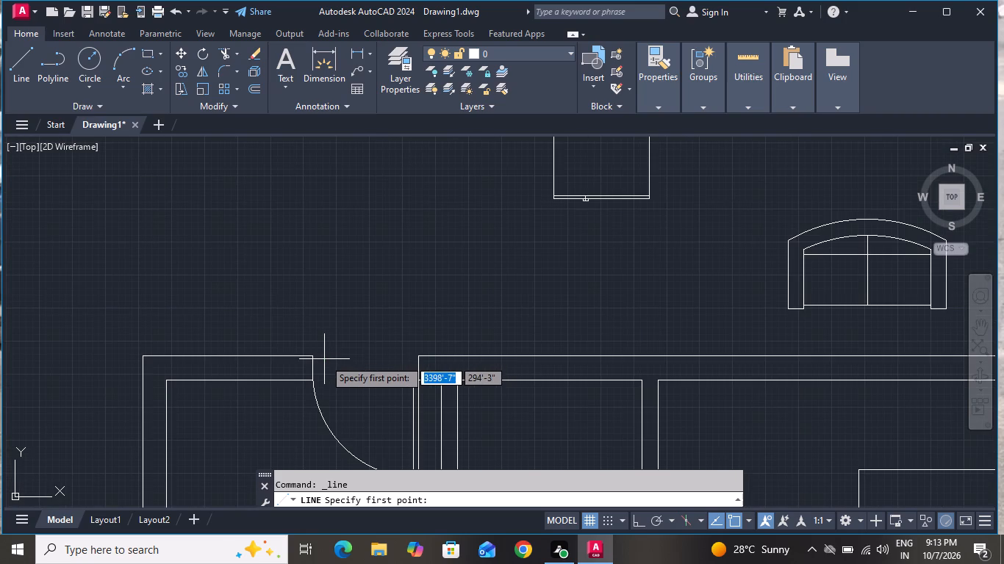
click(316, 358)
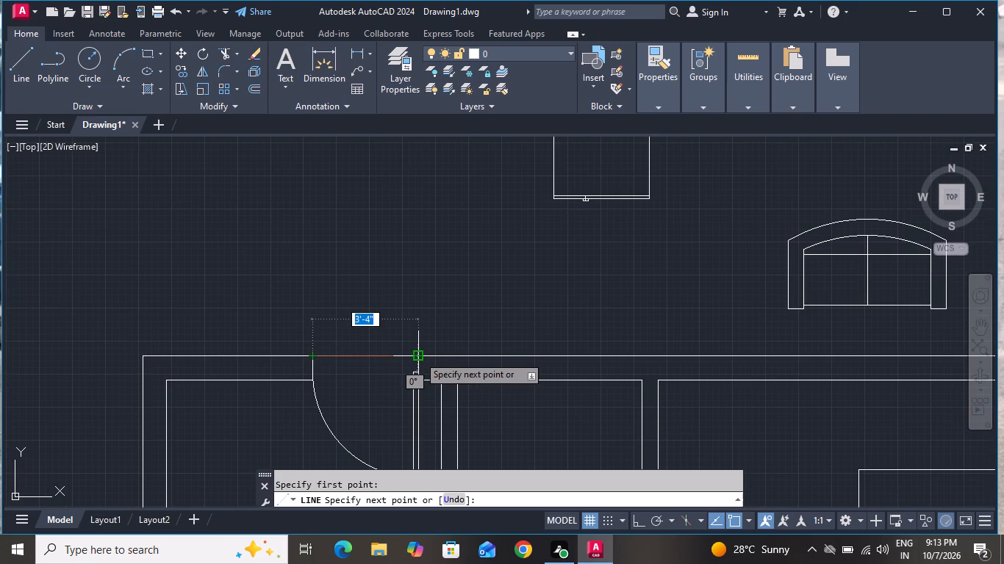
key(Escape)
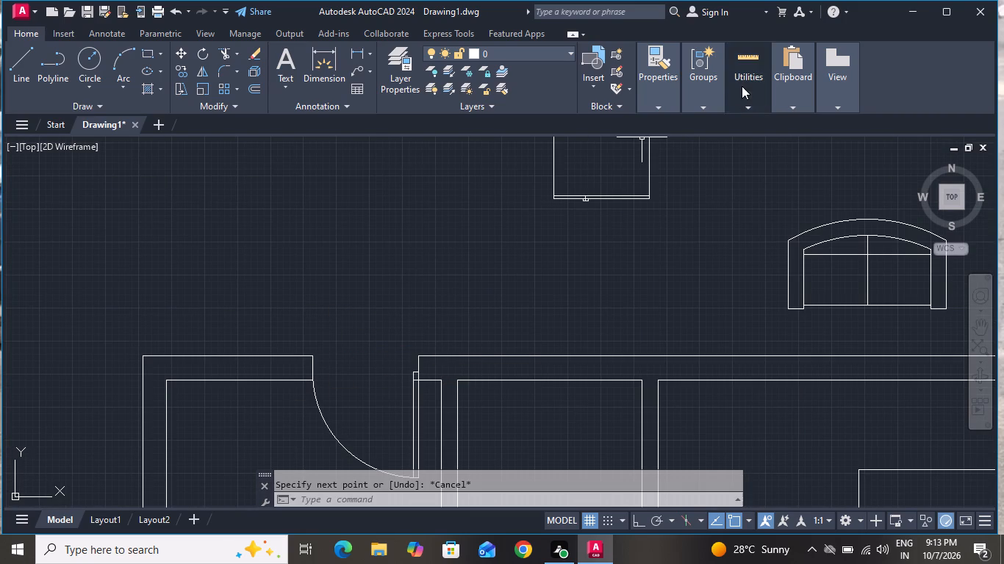
Reset the current drawing colour from orange to the default white.
click(729, 125)
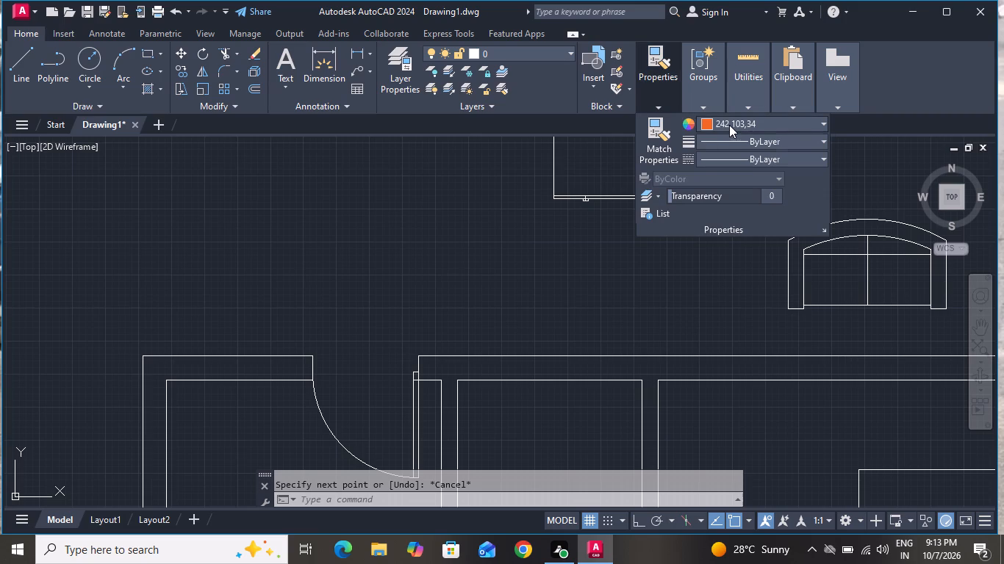
click(709, 143)
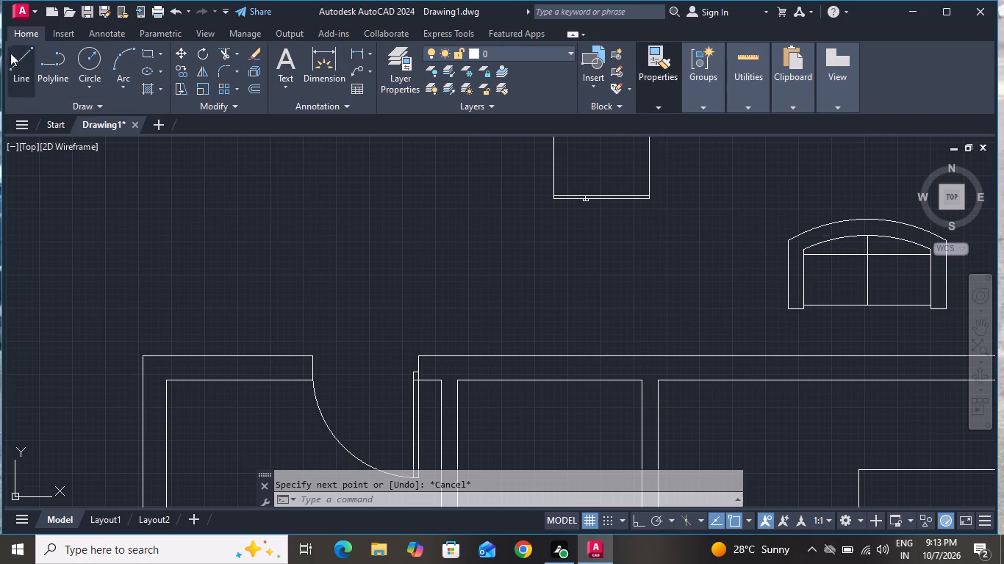
With Ortho on, draw a three-sided outline about 4.5' wide and 6" deep outside the northwest room's north door opening.
click(12, 55)
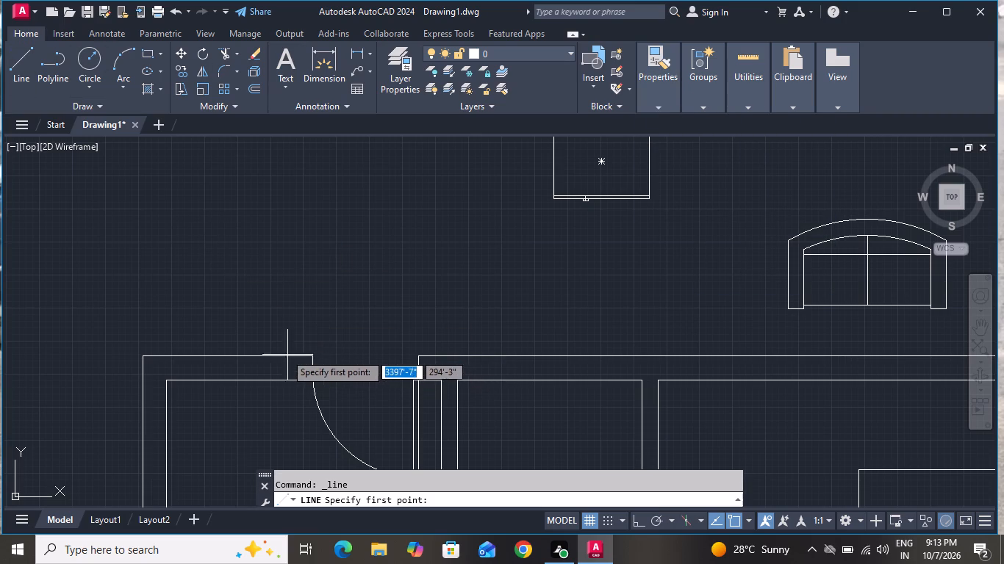
scroll(282, 351, up, 1)
click(298, 361)
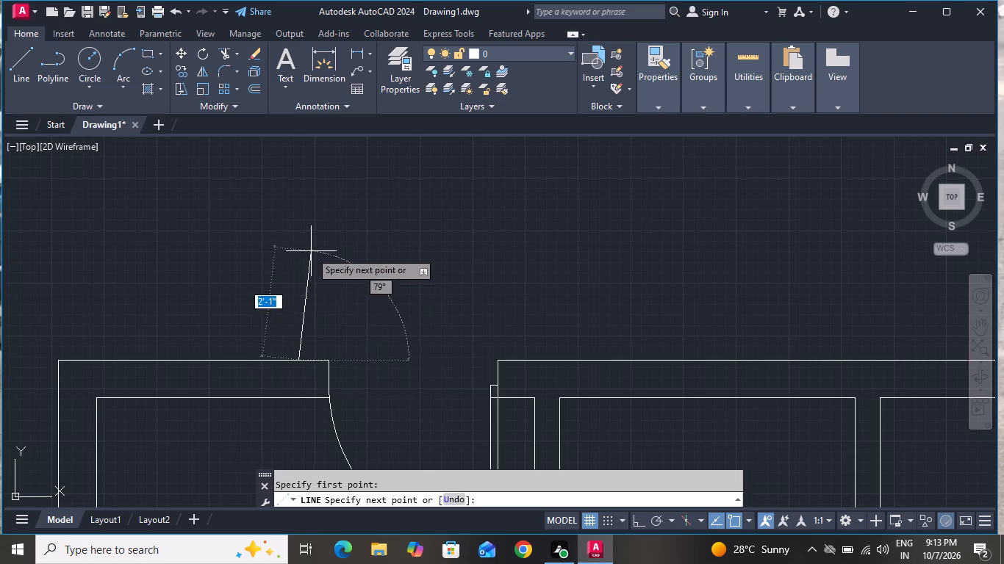
click(639, 517)
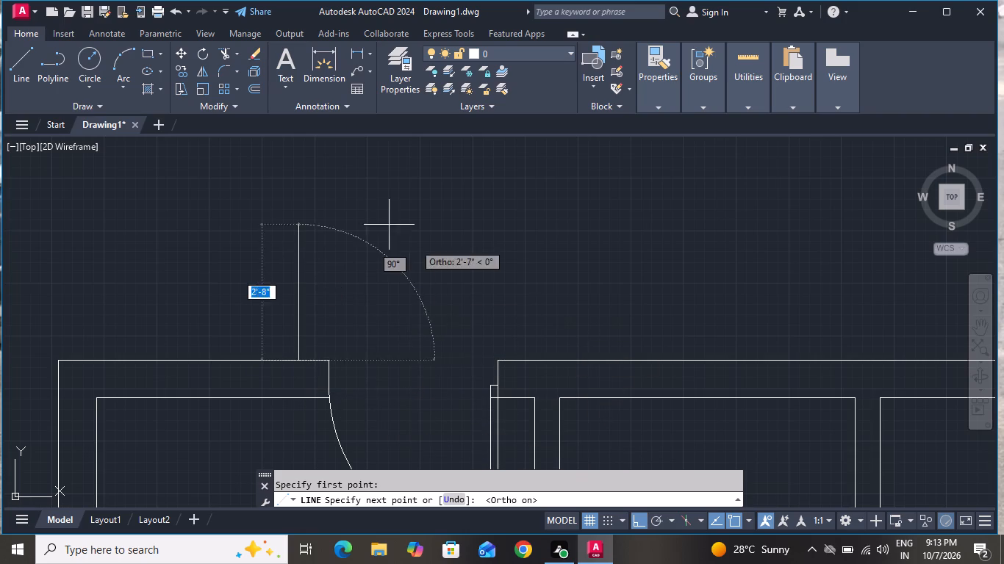
click(298, 334)
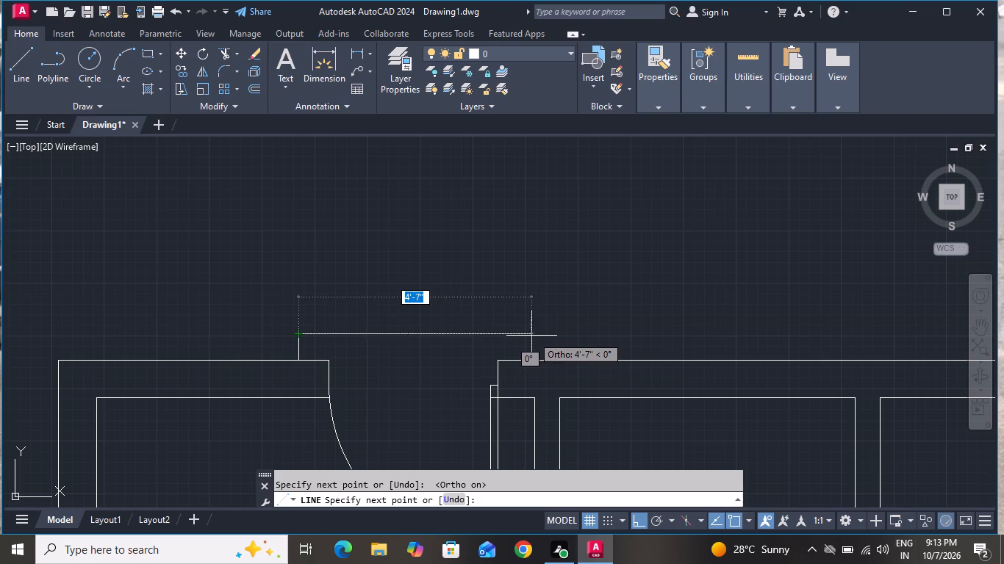
click(524, 336)
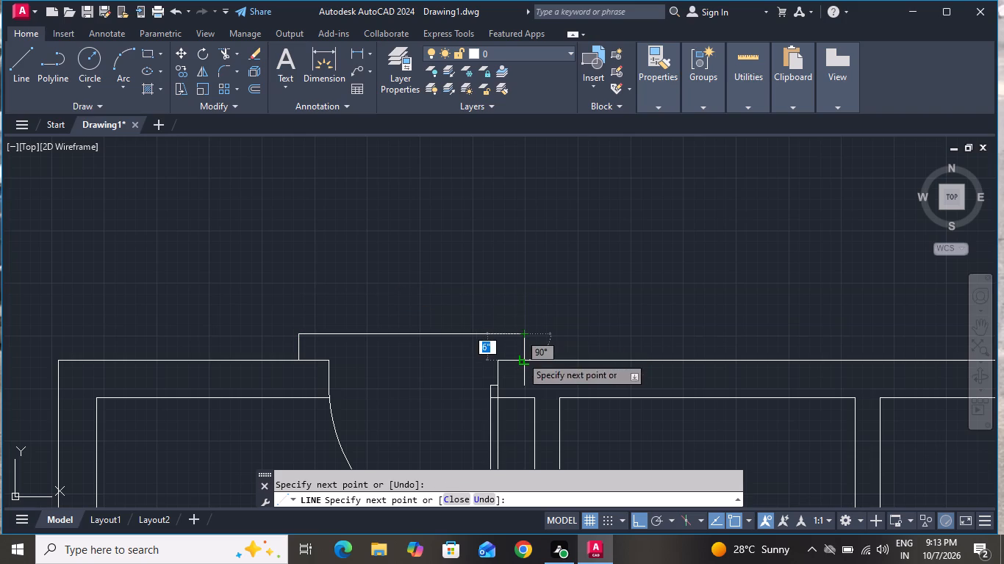
click(521, 356)
right_click(521, 356)
click(551, 381)
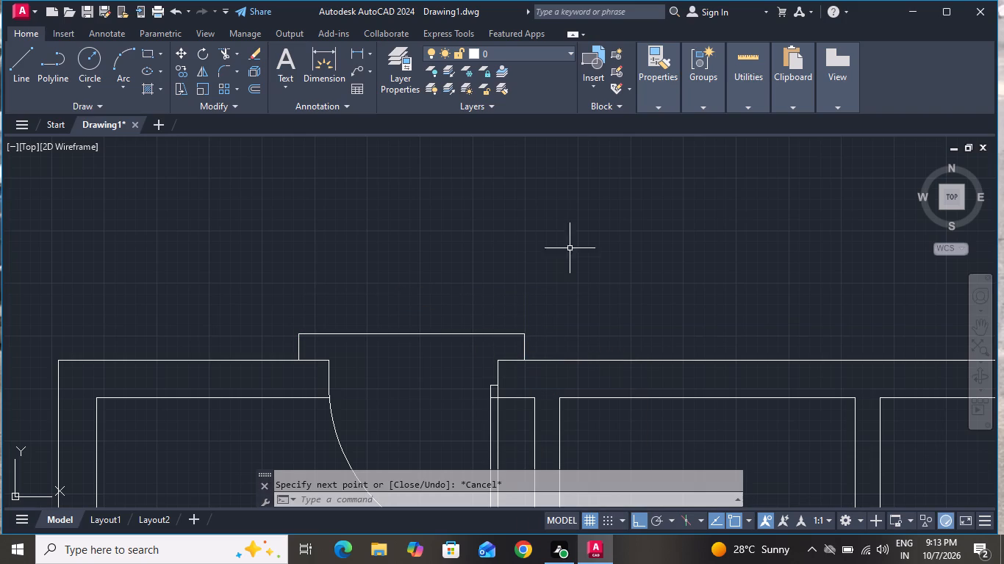
Draw a second three-sided outline about 5'-7" wide and 1'-1" deep around the first one outside the north door.
click(18, 65)
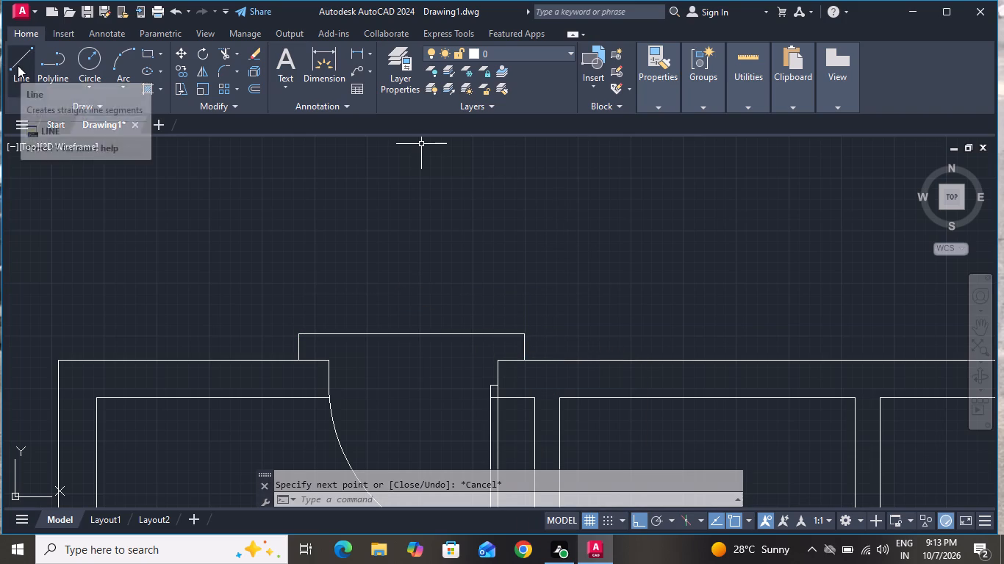
click(270, 361)
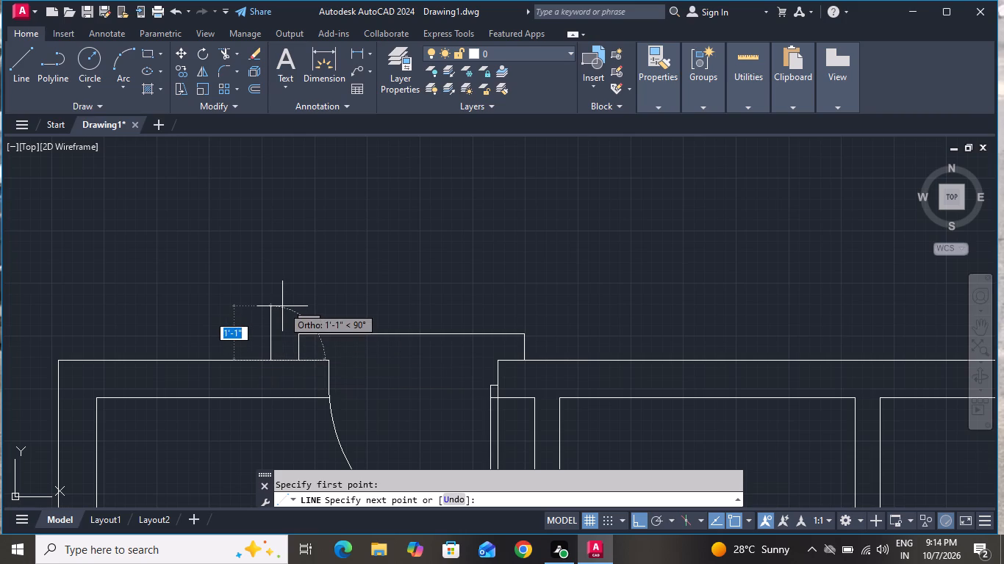
click(282, 306)
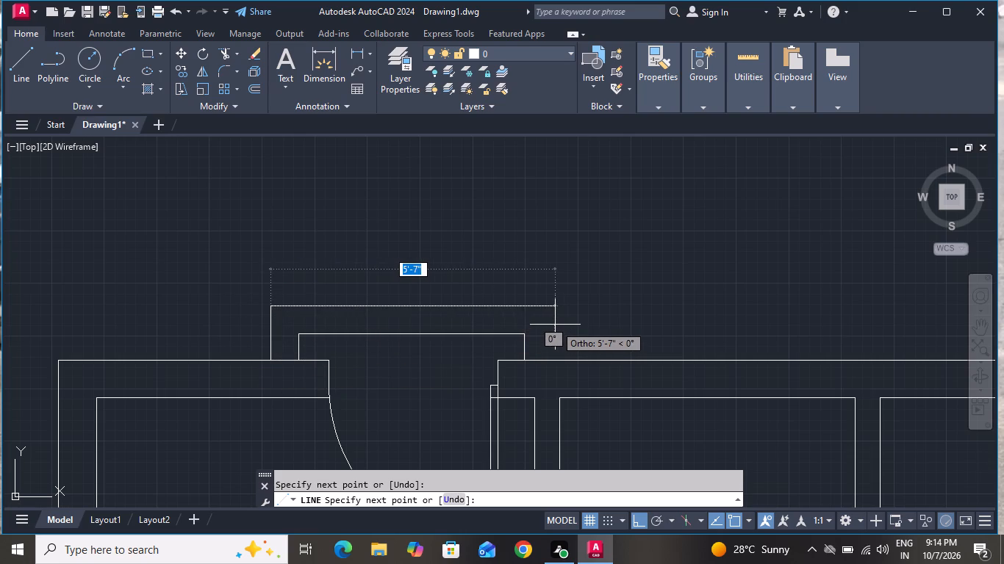
click(555, 325)
click(555, 356)
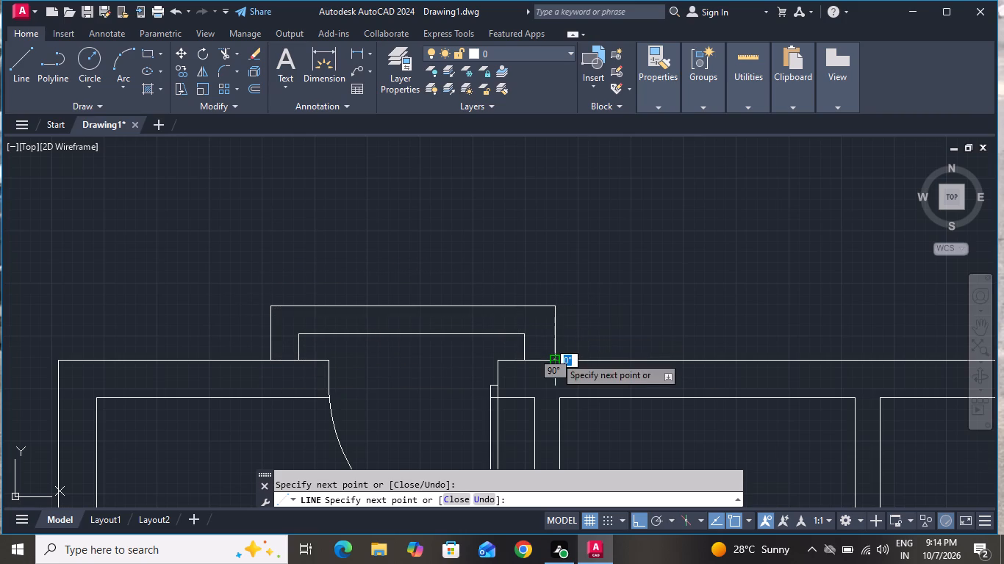
right_click(555, 356)
click(568, 385)
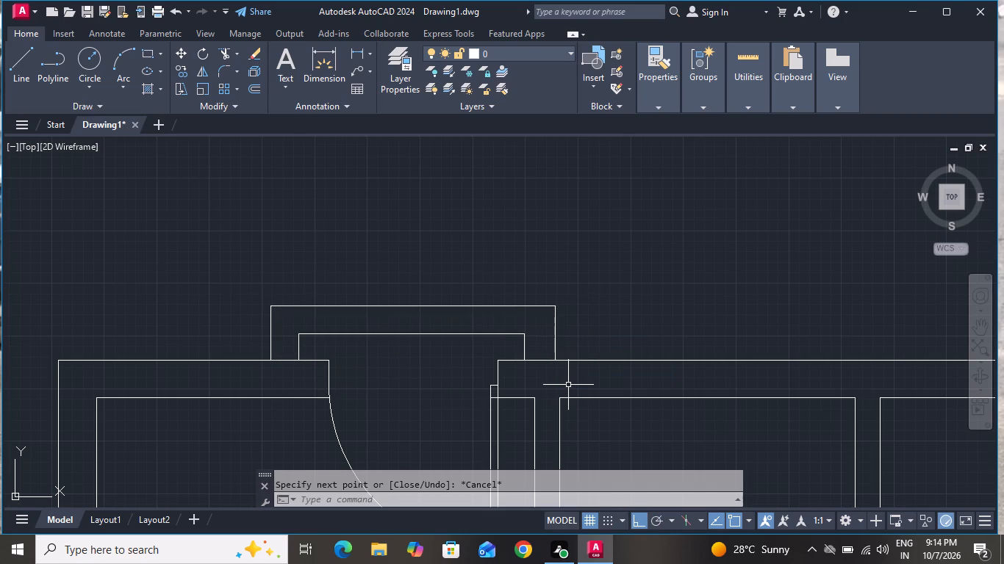
Look over the whole floor plan, including the southeast room, the other rooms and the furniture outside.
scroll(568, 385, down, 3)
scroll(584, 283, down, 2)
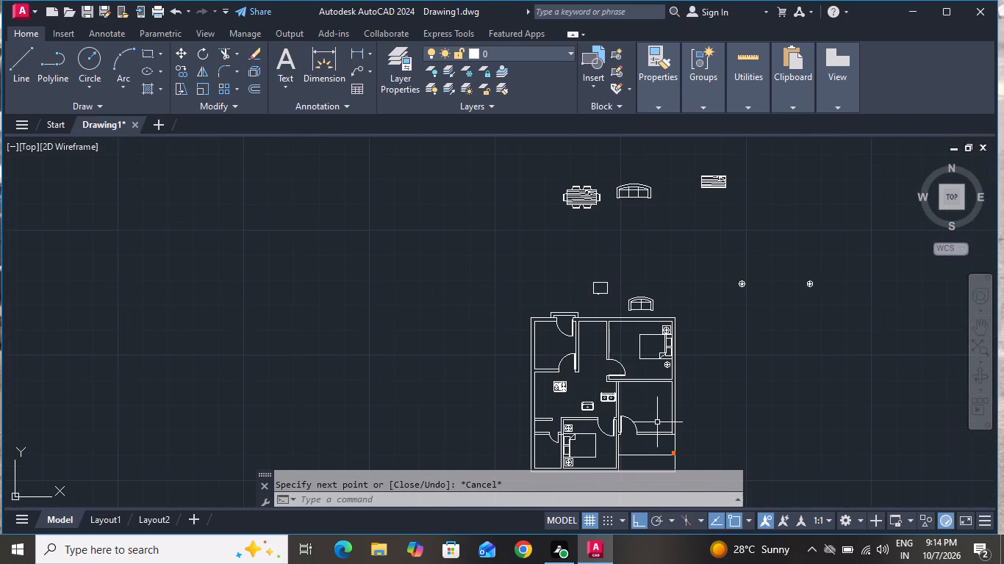
scroll(654, 376, down, 3)
scroll(652, 414, up, 2)
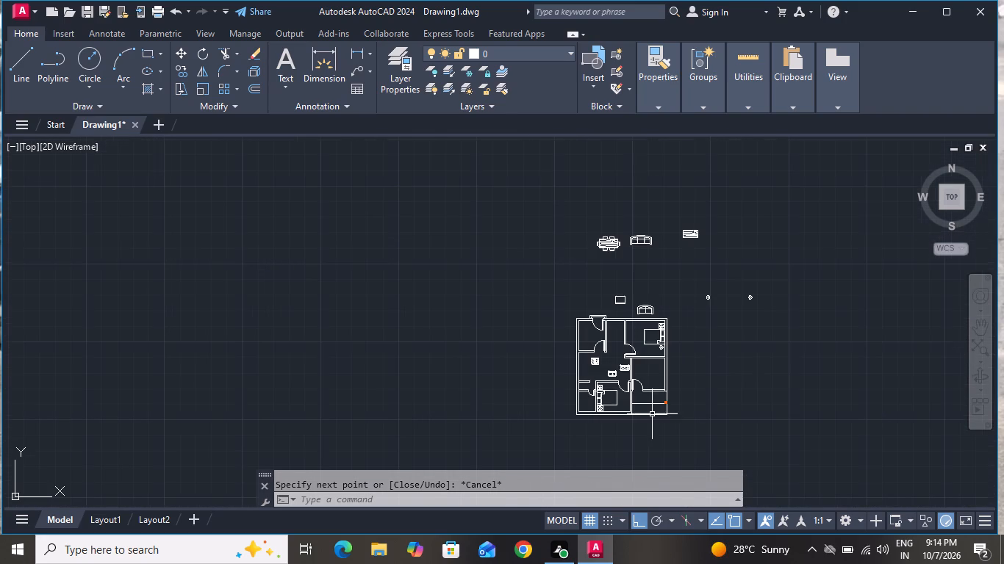
scroll(653, 412, up, 1)
scroll(653, 412, down, 1)
scroll(650, 396, up, 4)
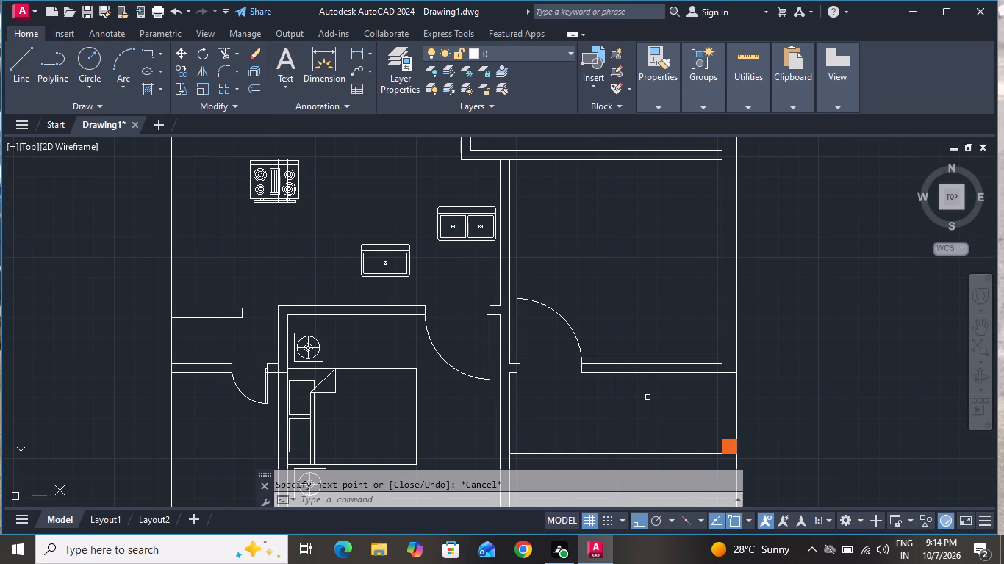
scroll(623, 326, down, 2)
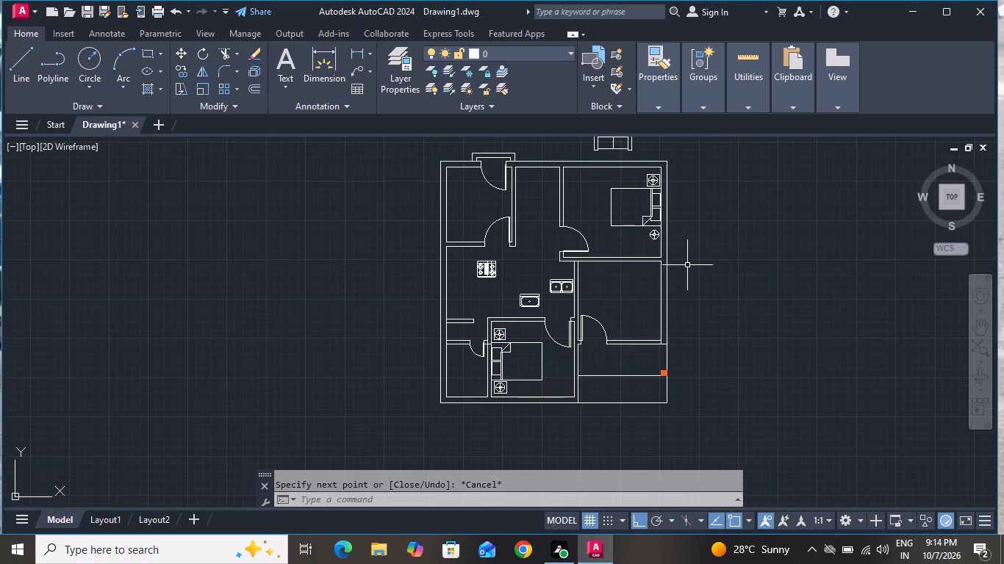
scroll(688, 264, up, 1)
scroll(679, 278, down, 3)
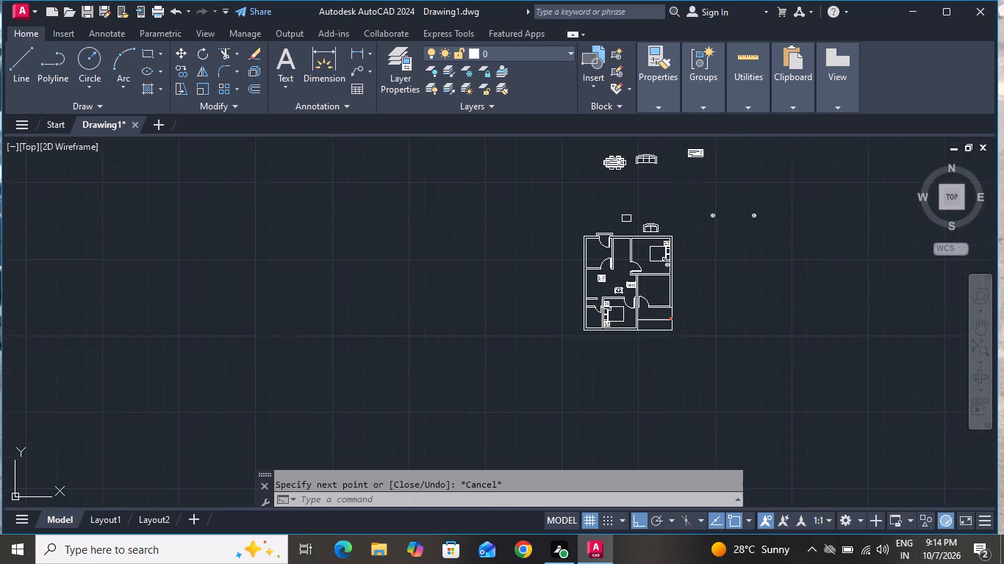
Draw a short vertical line across the northeast bedroom's north wall, from the midpoint of its inner line to the outer line.
scroll(686, 223, up, 4)
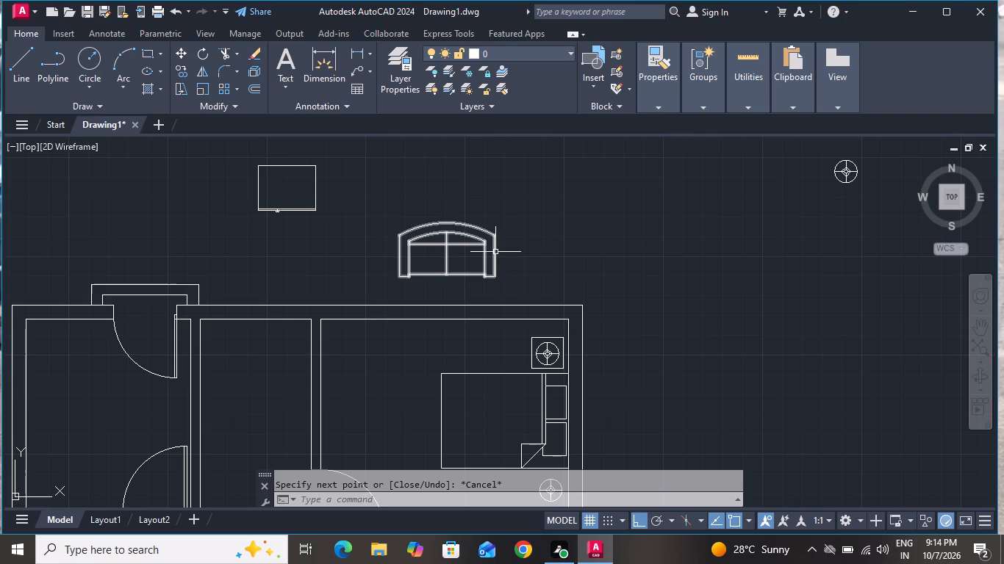
click(24, 62)
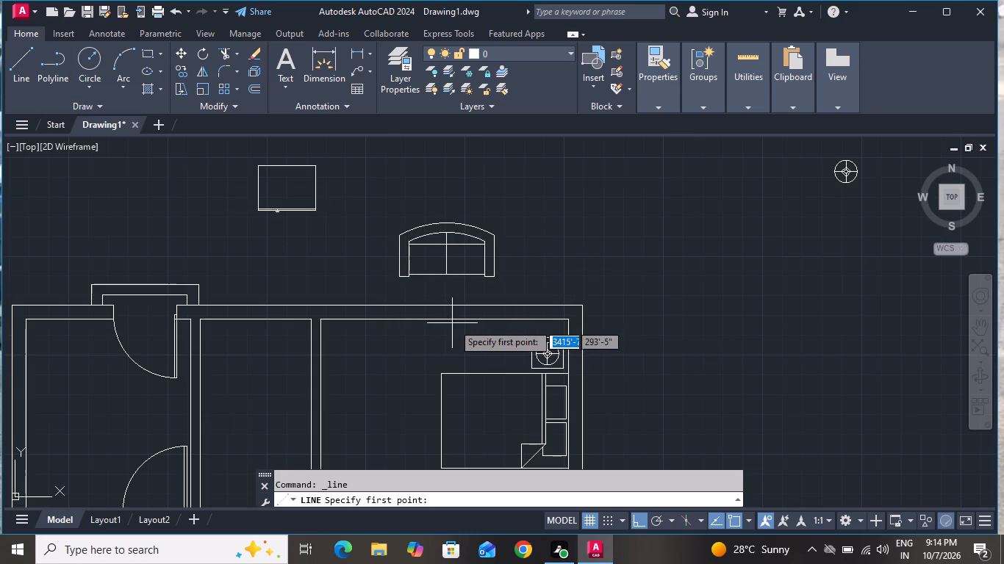
scroll(448, 322, up, 1)
scroll(448, 322, down, 1)
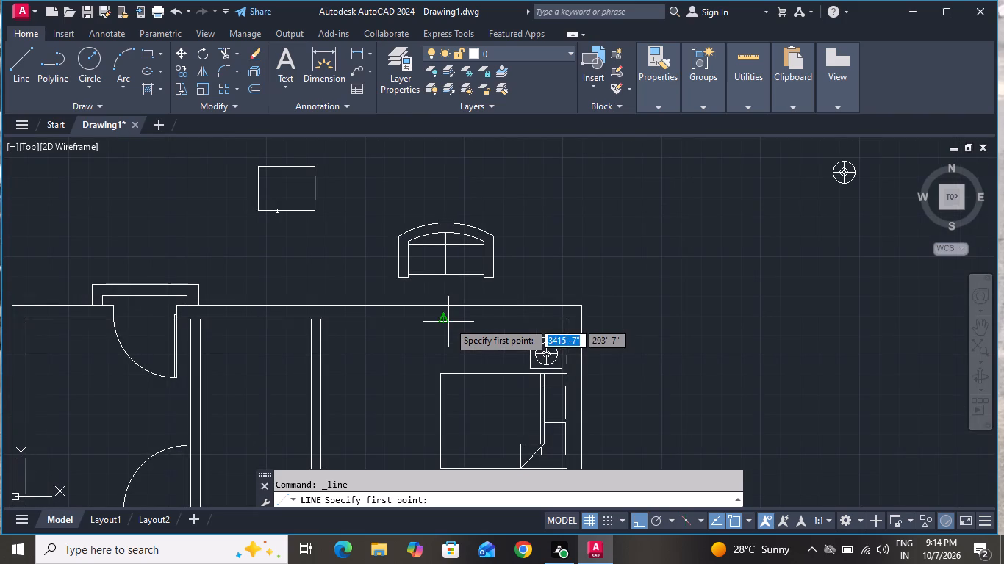
click(444, 323)
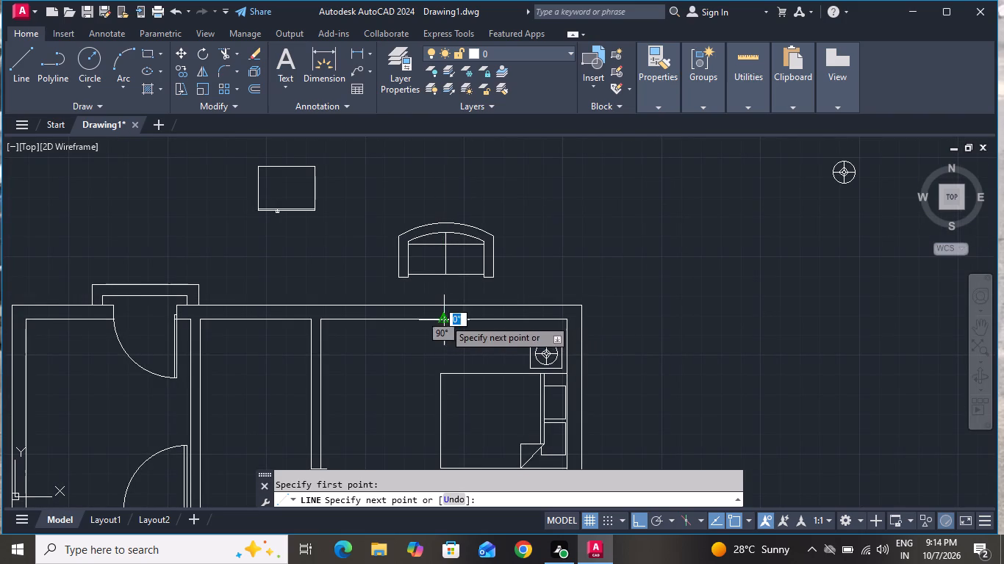
click(444, 305)
right_click(444, 305)
click(451, 319)
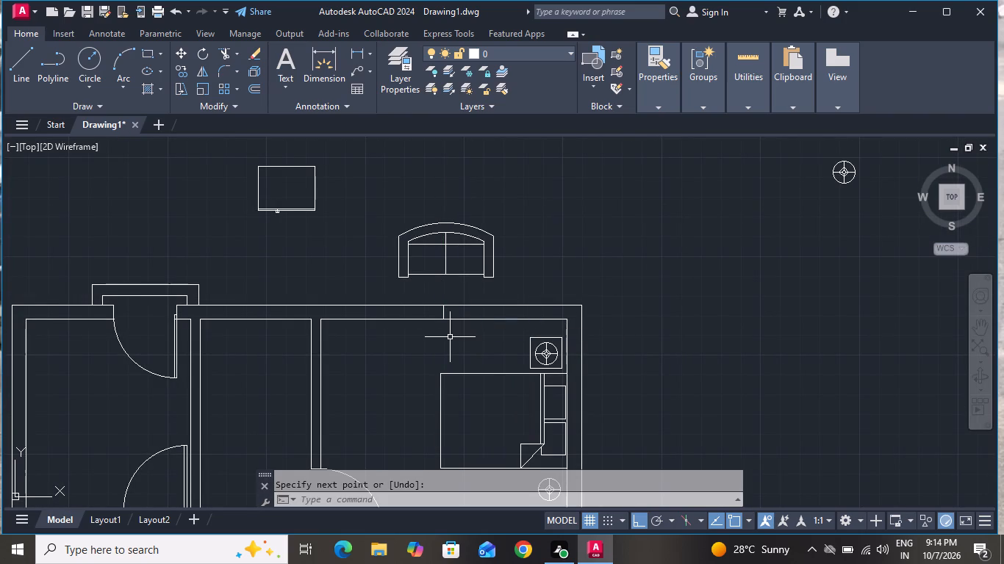
Offset the short line in the northeast bedroom's north wall by 2' to both the east and west.
text(of)
key(space)
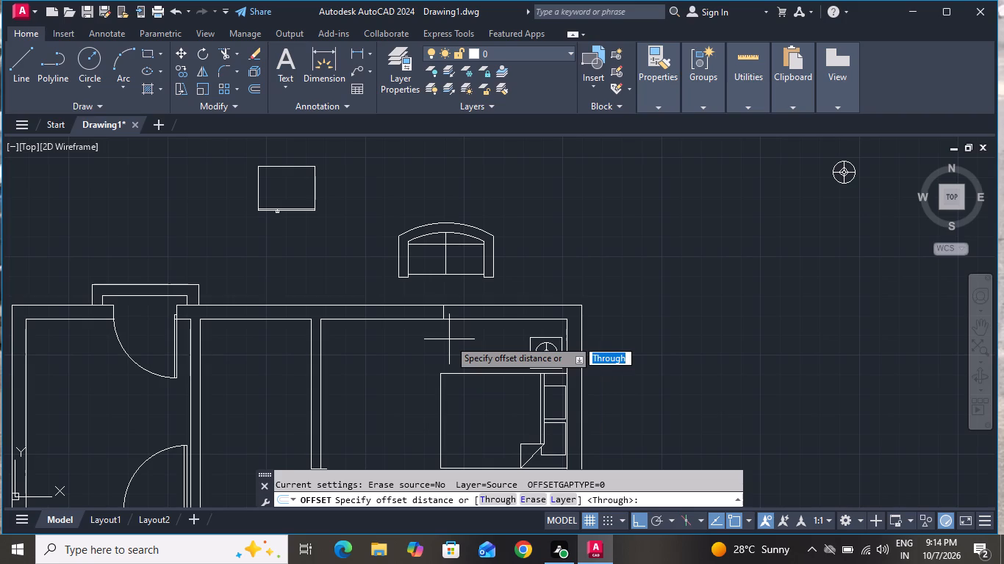
key(2)
key(apostrophe)
key(Return)
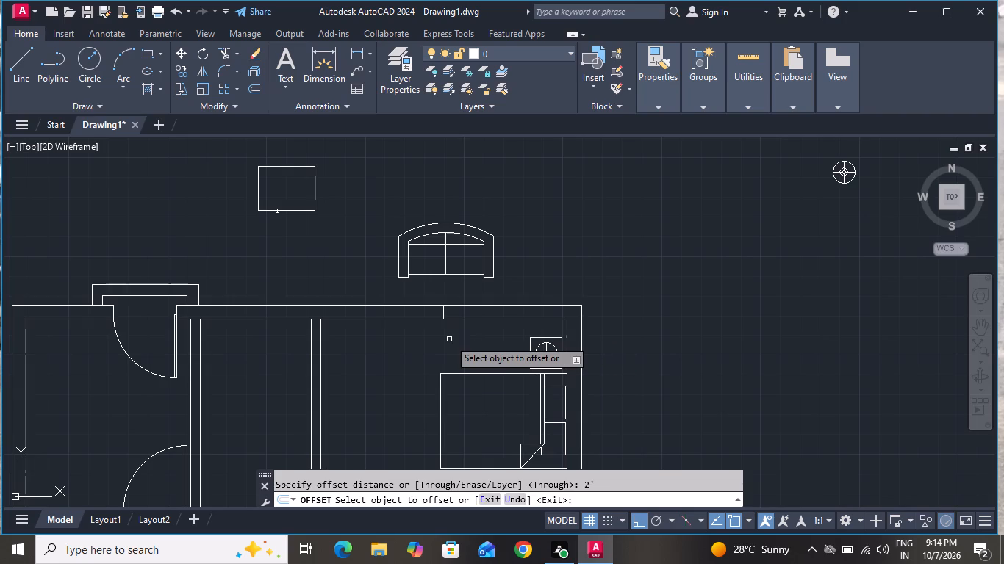
scroll(448, 318, up, 4)
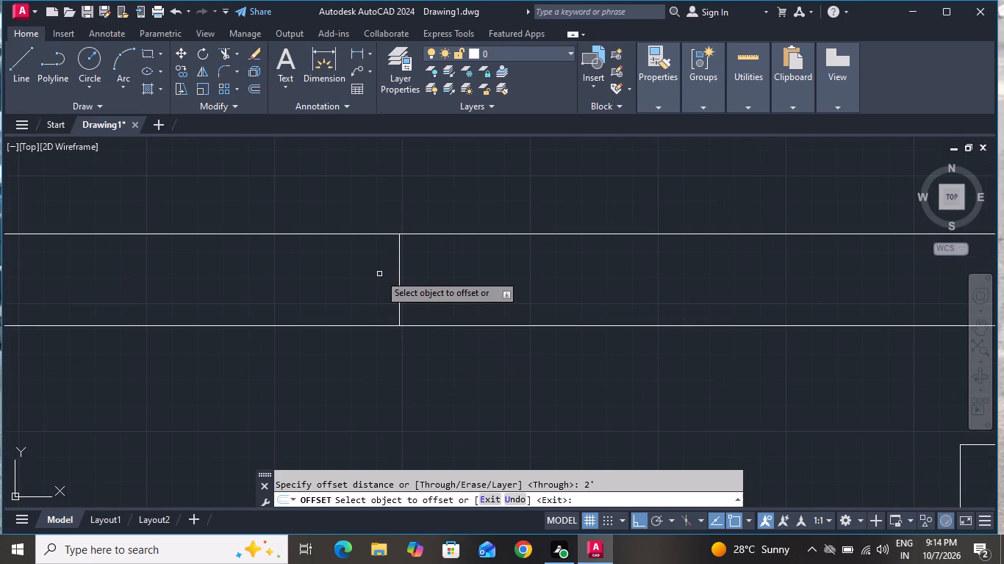
drag(398, 266, 410, 265)
click(459, 264)
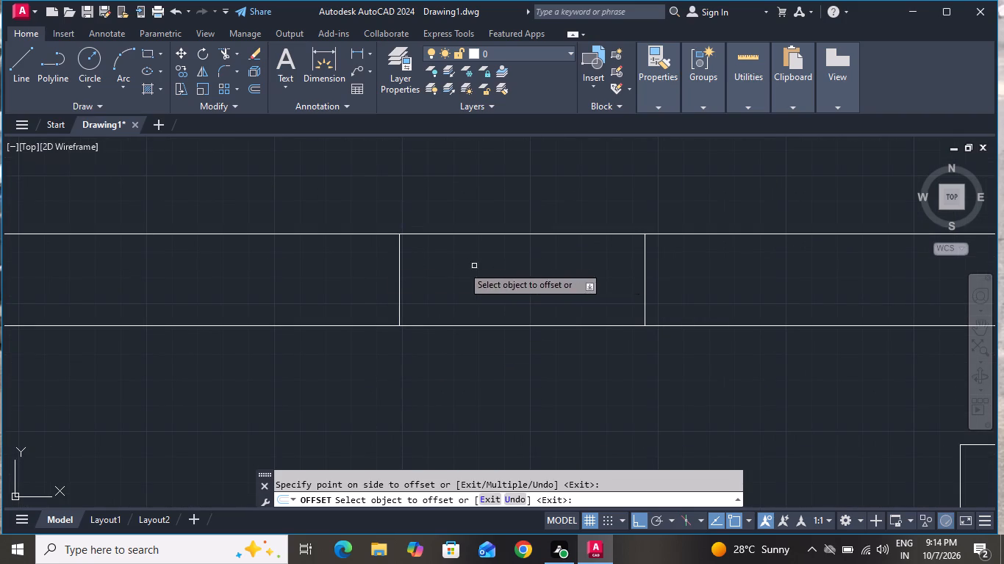
click(398, 253)
click(219, 241)
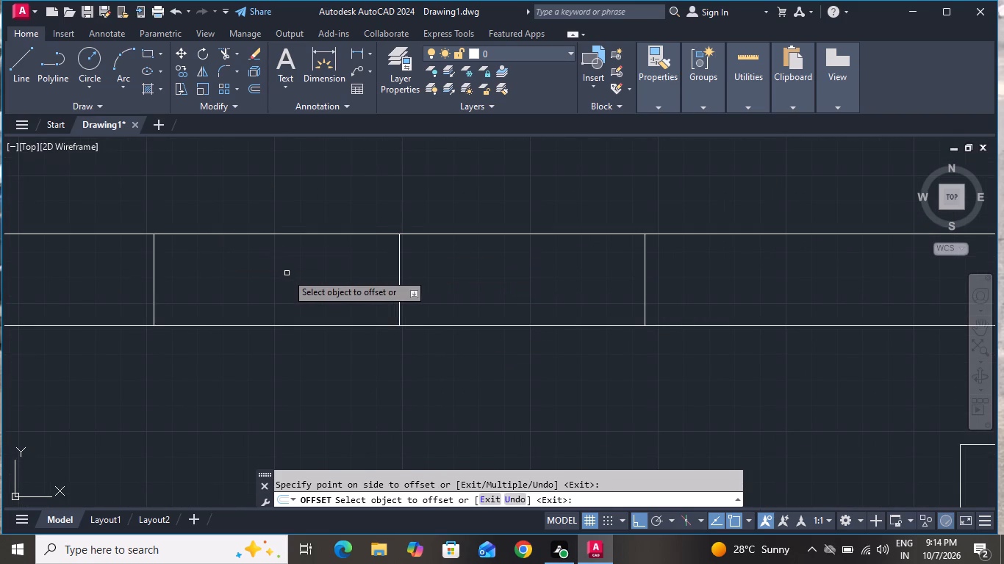
key(Escape)
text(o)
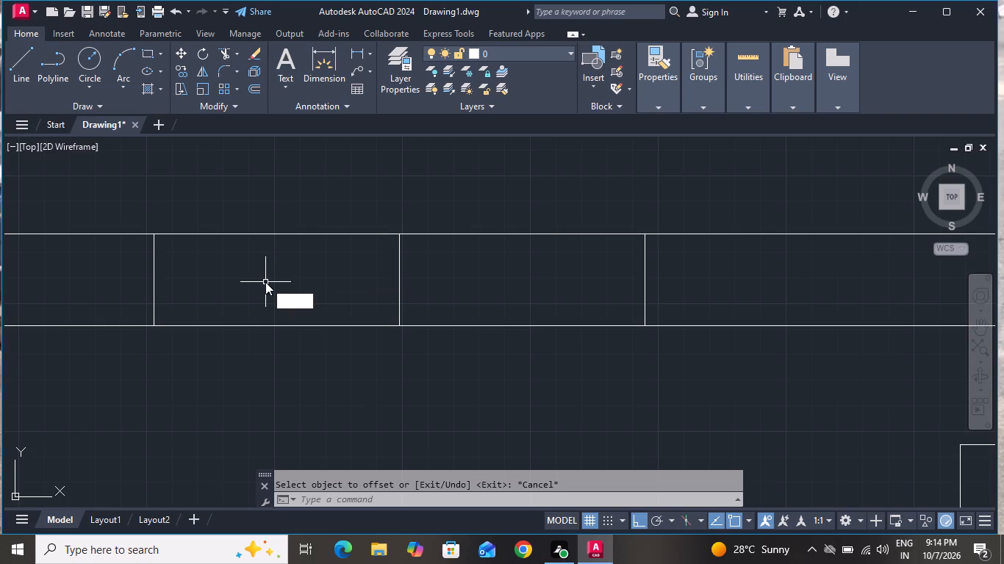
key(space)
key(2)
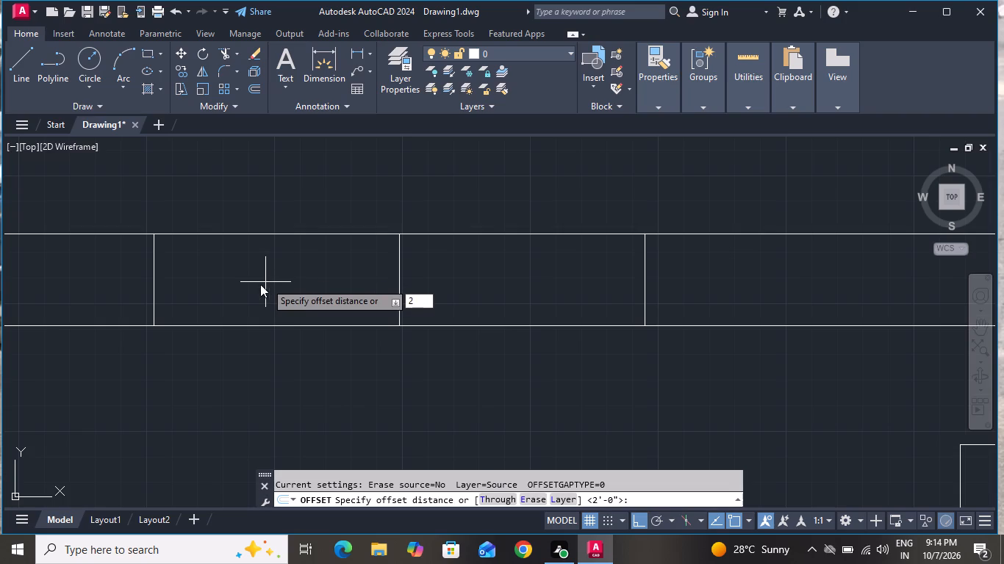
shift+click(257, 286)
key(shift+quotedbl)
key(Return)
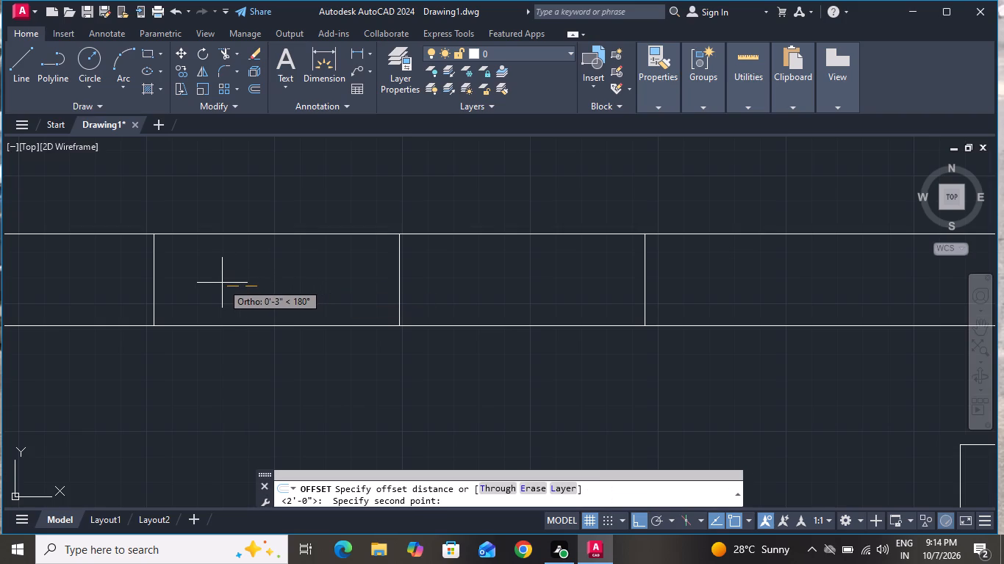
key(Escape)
Offset the window opening's west and east end lines outward by 2" each in the northeast bedroom's north wall.
text(o)
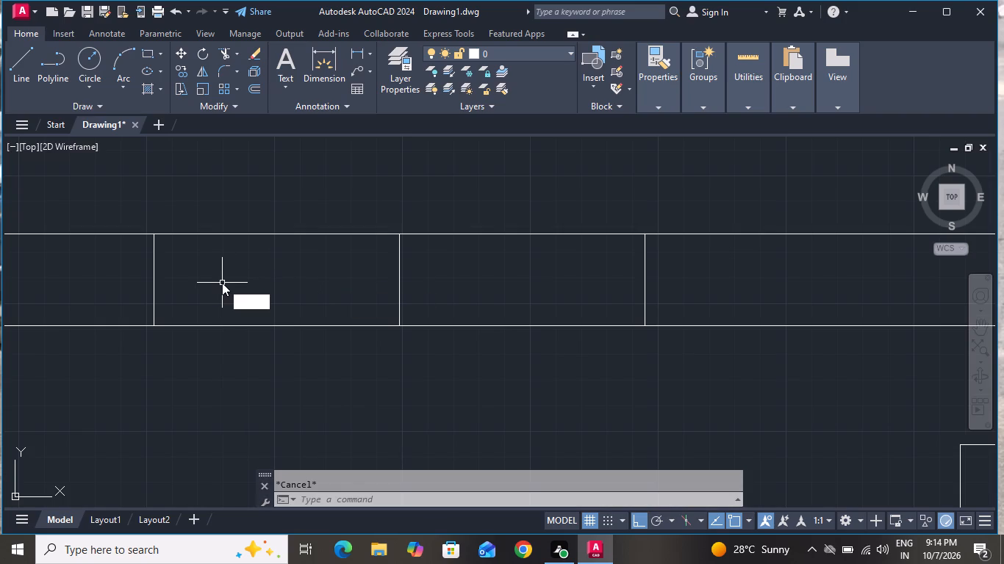
key(space)
key(2)
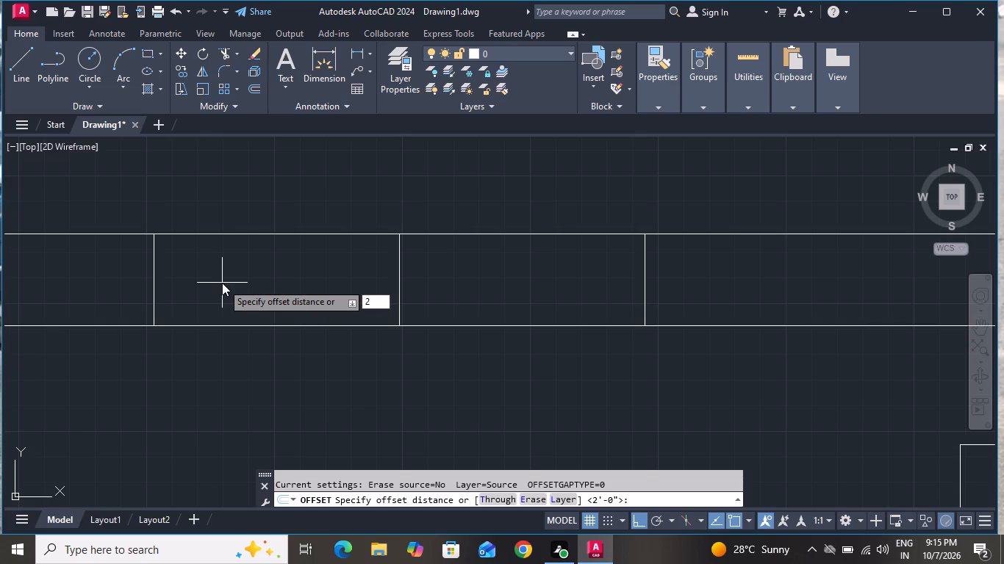
key(shift+quotedbl)
key(Return)
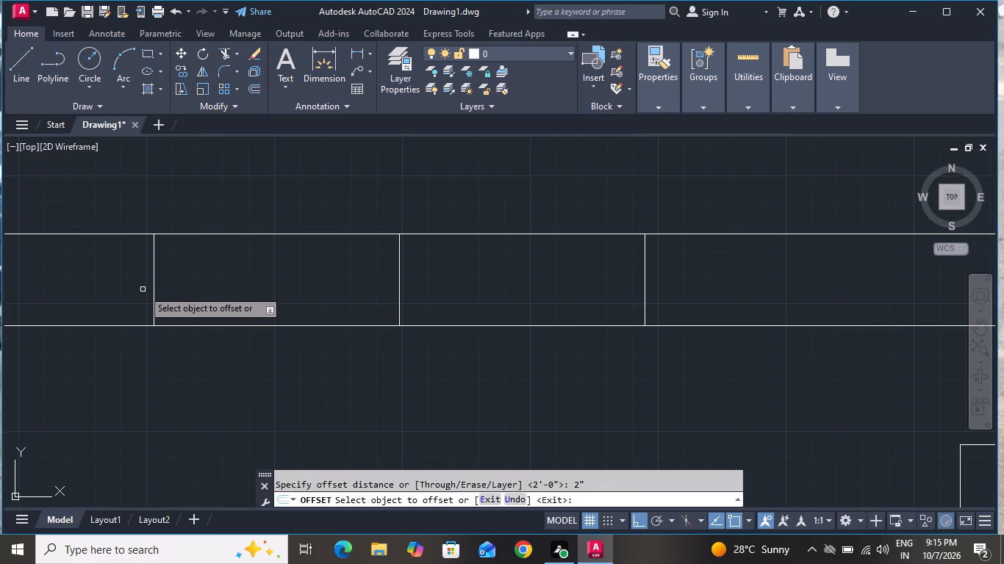
click(151, 285)
click(126, 271)
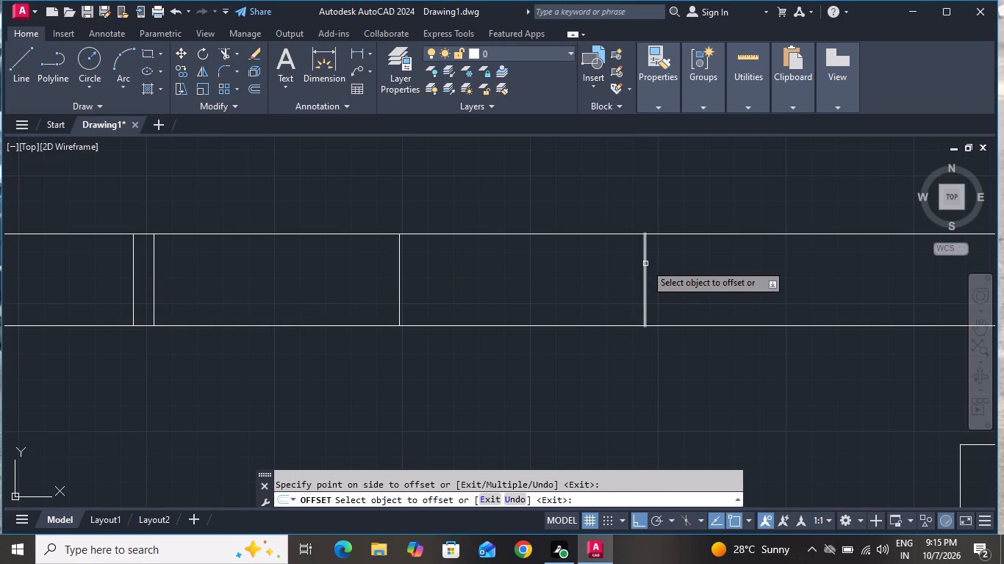
click(645, 264)
click(717, 264)
right_click(390, 401)
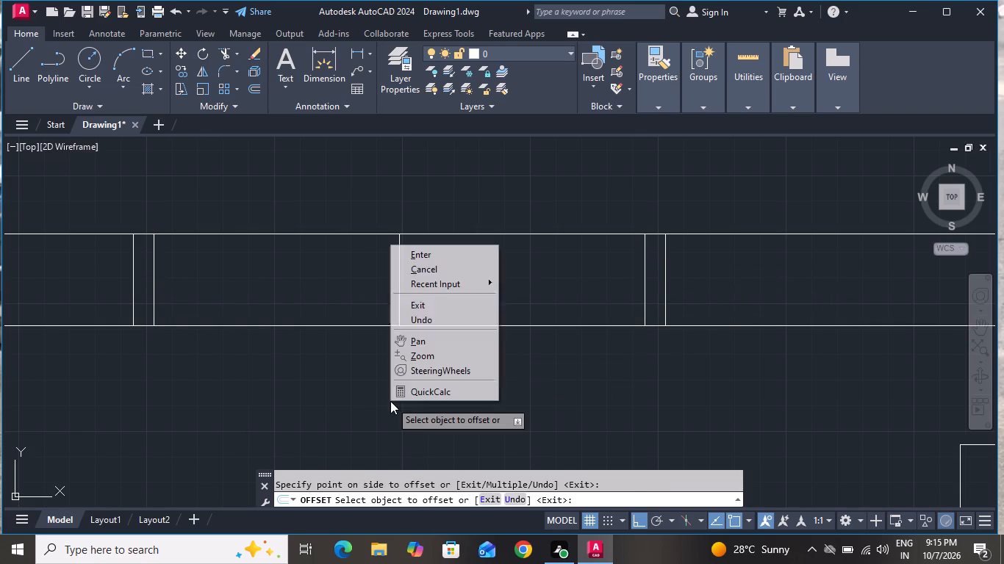
click(435, 270)
Draw a 4' horizontal line between the midpoints of the window opening's two inner end lines.
click(15, 67)
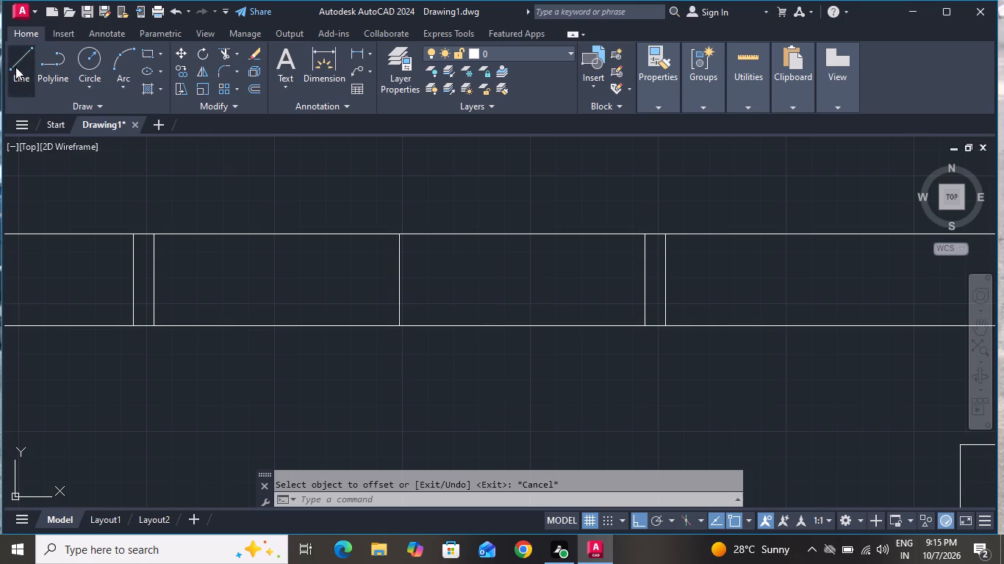
click(149, 279)
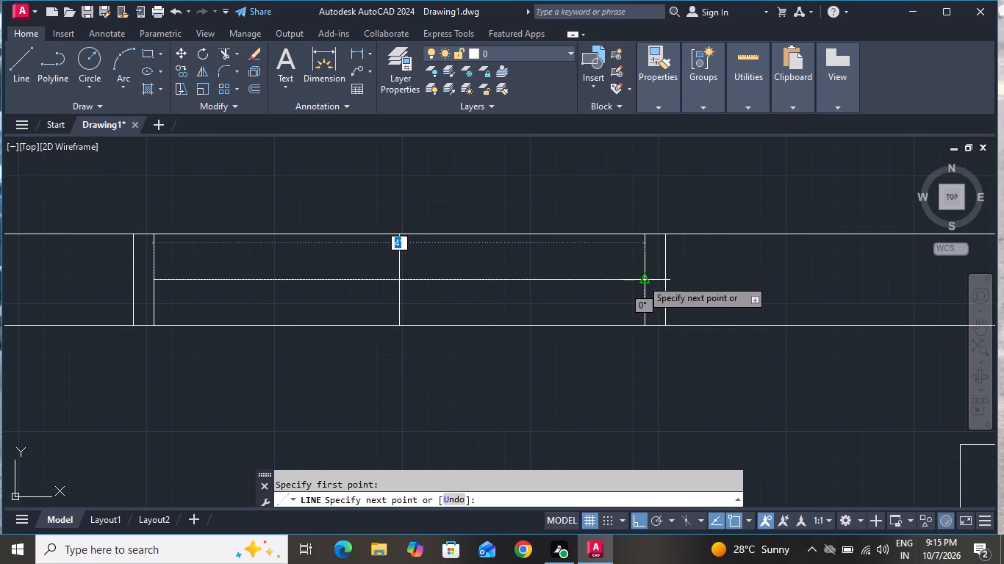
click(642, 279)
right_click(641, 278)
click(667, 300)
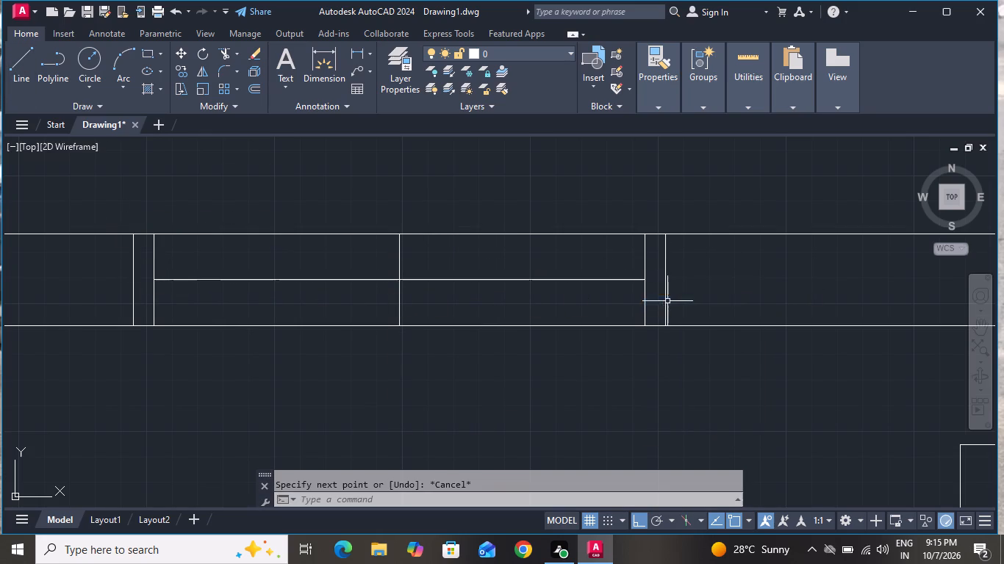
Offset the window's horizontal centre line by 1" to both the south and north.
text(o)
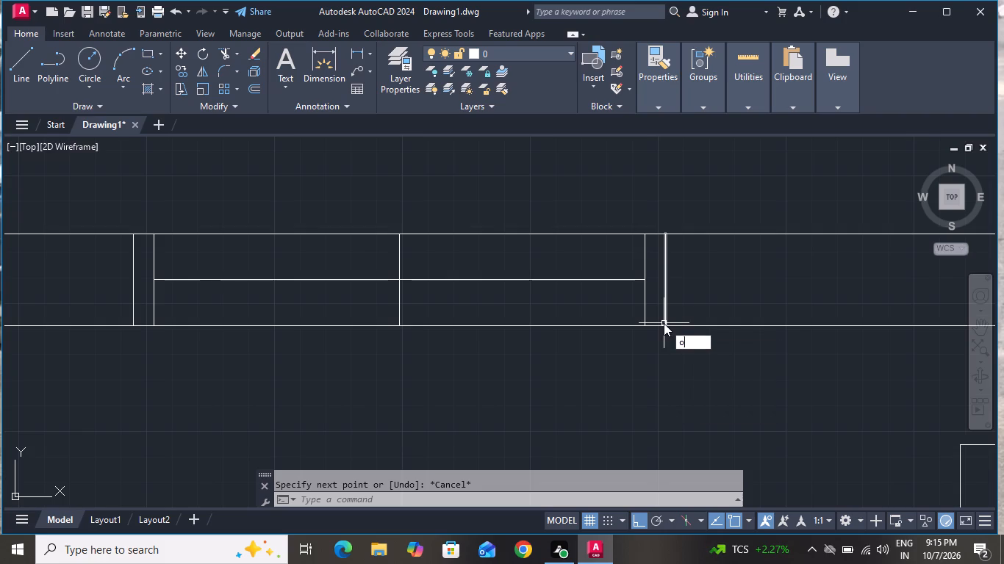
key(space)
key(1)
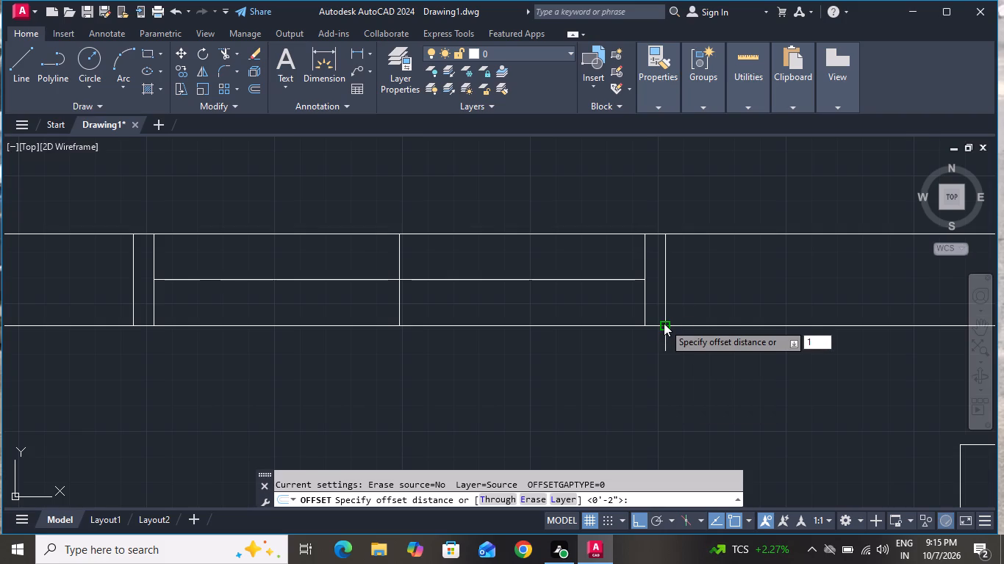
key(shift+quotedbl)
key(Return)
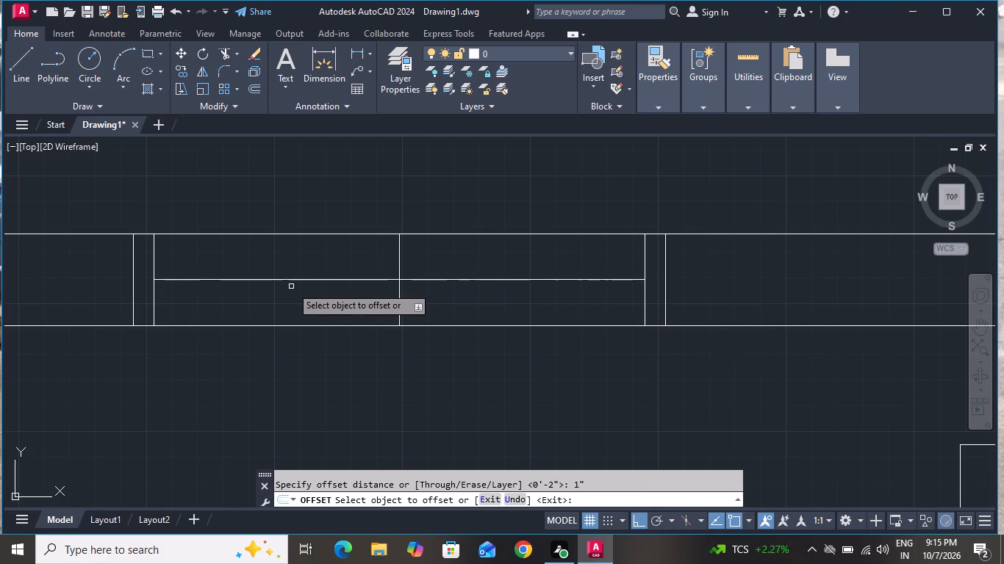
click(290, 279)
click(288, 297)
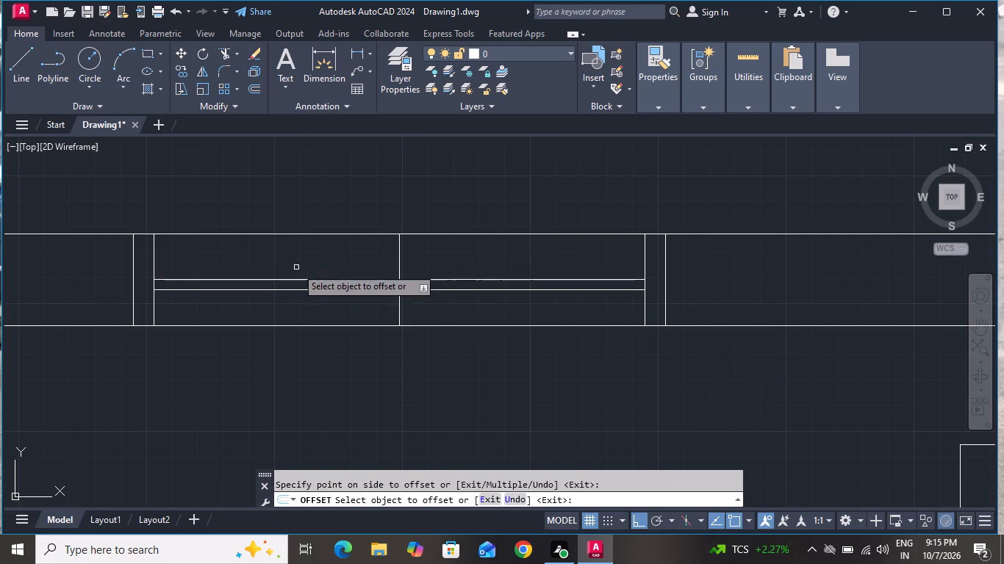
click(295, 278)
click(326, 237)
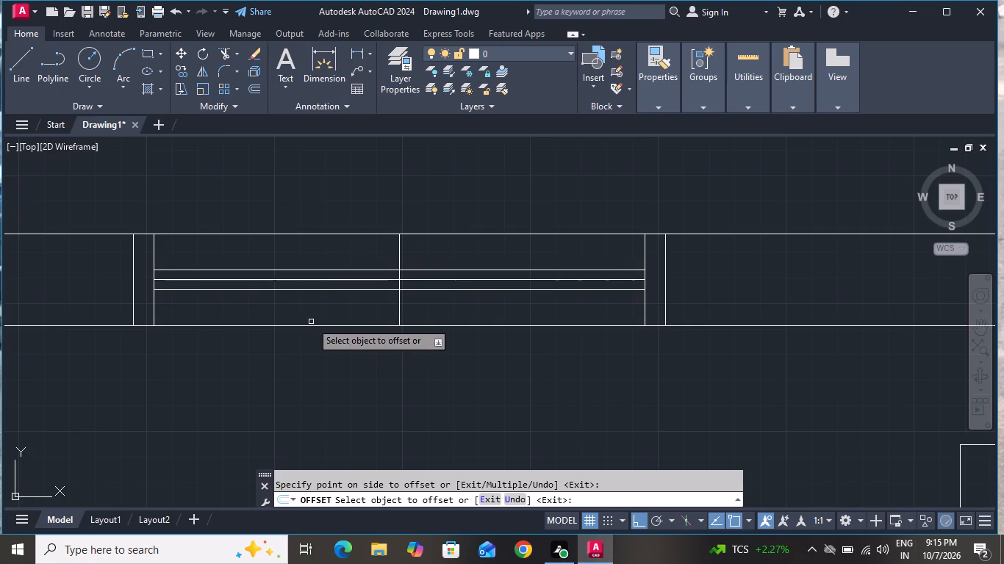
right_click(319, 303)
click(340, 327)
Erase the window's horizontal centre line and the short vertical line at the middle of the opening.
scroll(345, 278, up, 1)
scroll(345, 278, down, 1)
scroll(345, 278, up, 1)
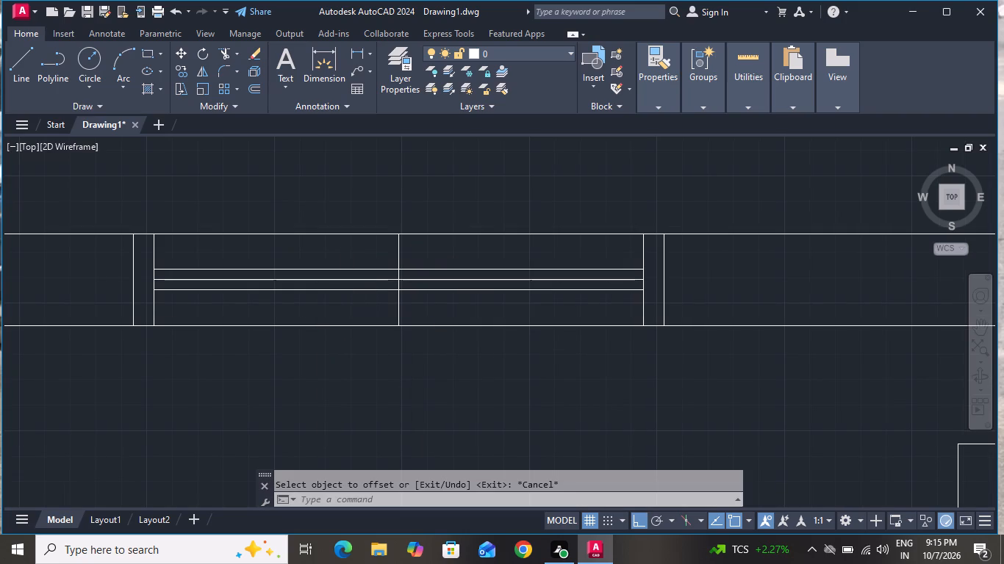
click(345, 281)
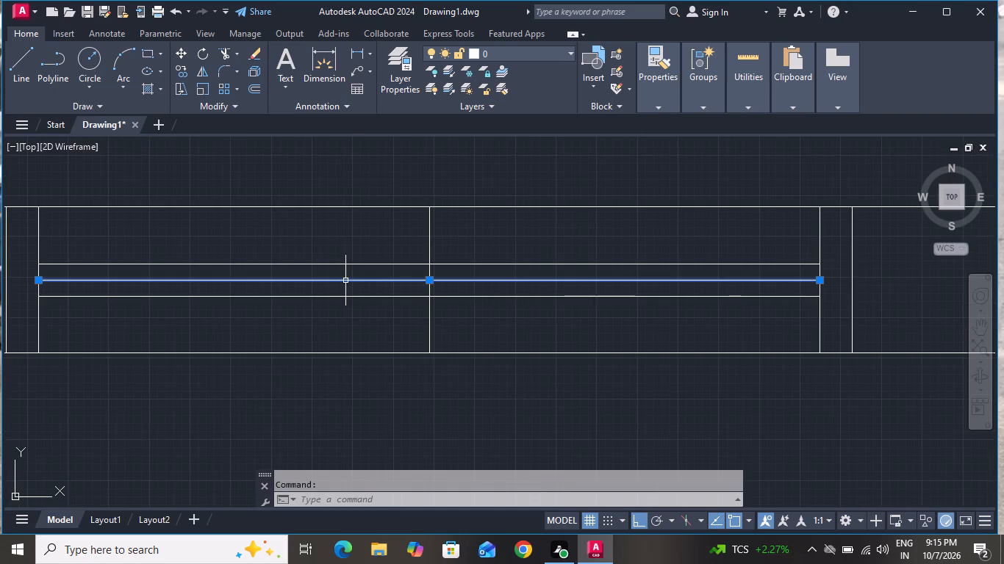
key(Delete)
click(428, 227)
key(Delete)
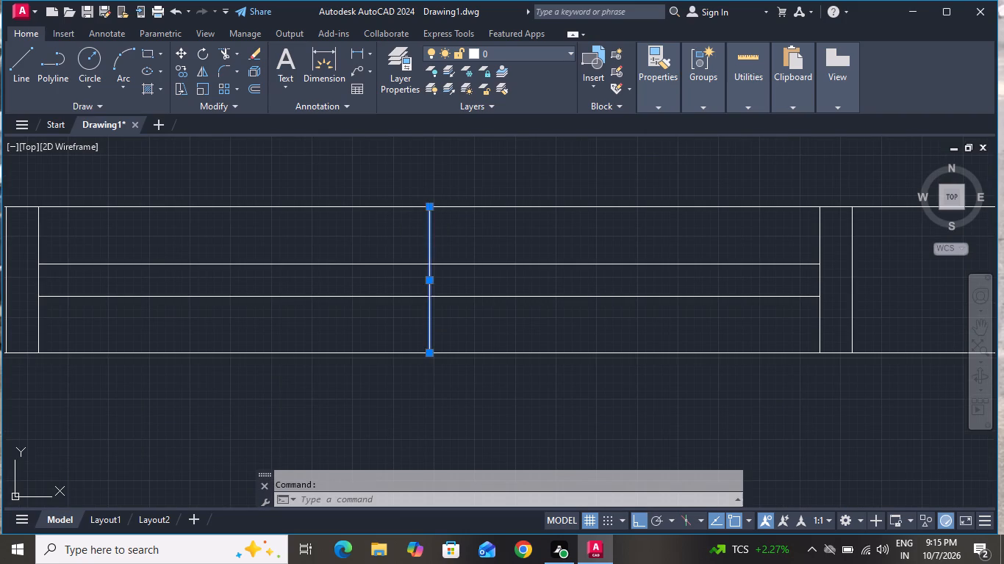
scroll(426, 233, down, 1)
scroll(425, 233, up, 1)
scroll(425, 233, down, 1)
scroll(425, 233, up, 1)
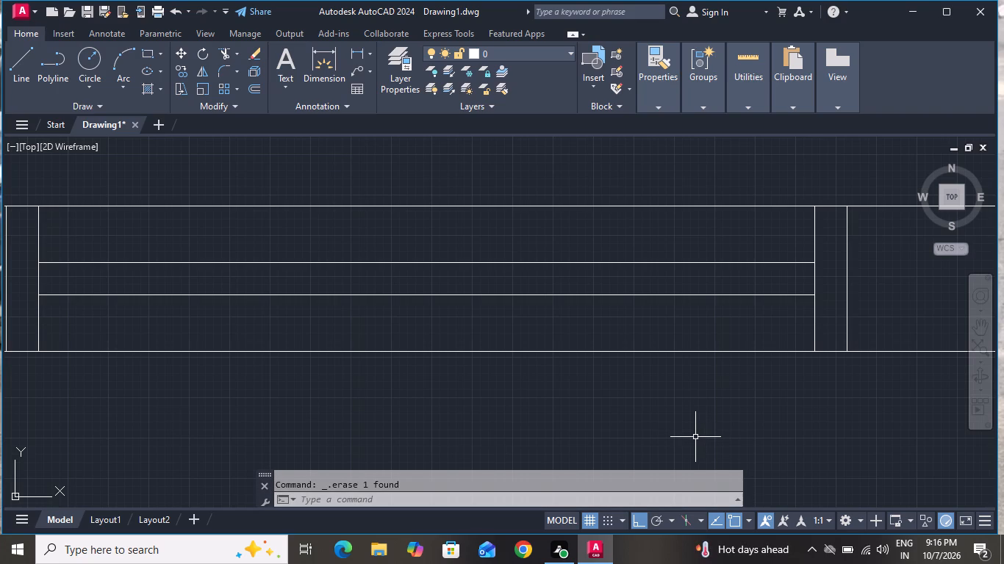
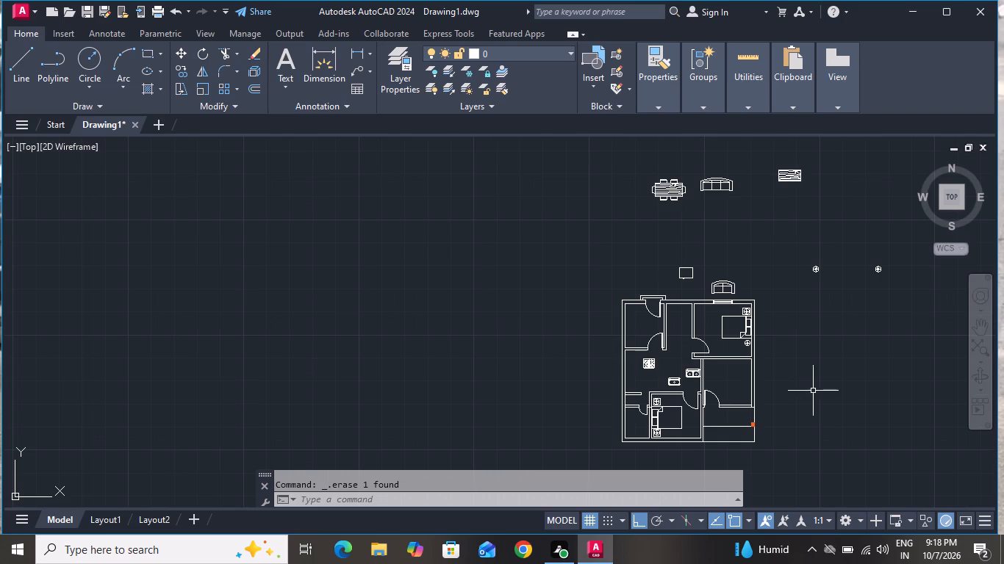
Erase the spare two-seat sofa and the small rectangular furniture block lying outside the house's north wall.
scroll(813, 391, down, 2)
scroll(831, 372, up, 2)
scroll(827, 373, down, 1)
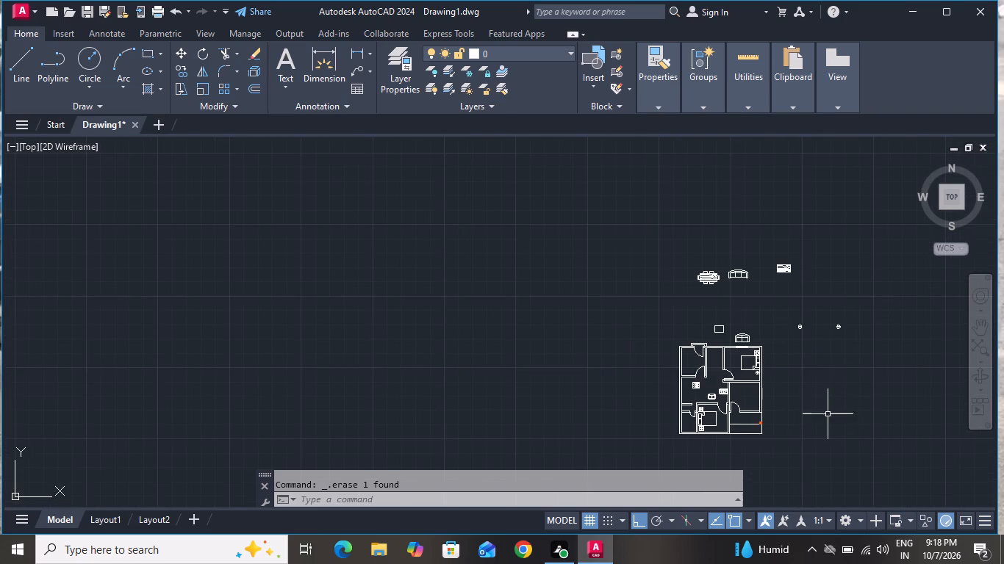
scroll(804, 445, up, 2)
scroll(857, 332, up, 1)
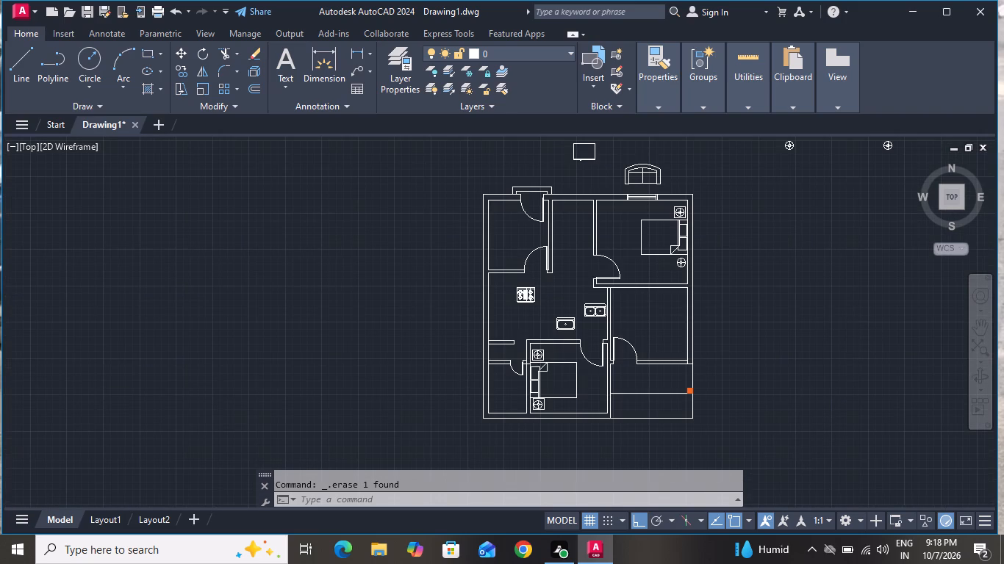
scroll(857, 332, down, 2)
scroll(765, 229, up, 3)
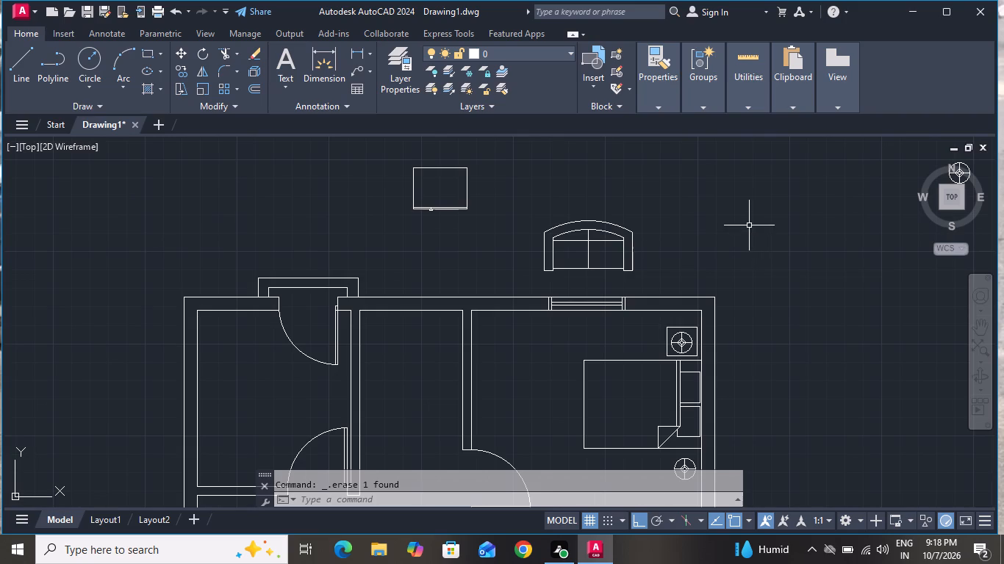
scroll(749, 225, down, 1)
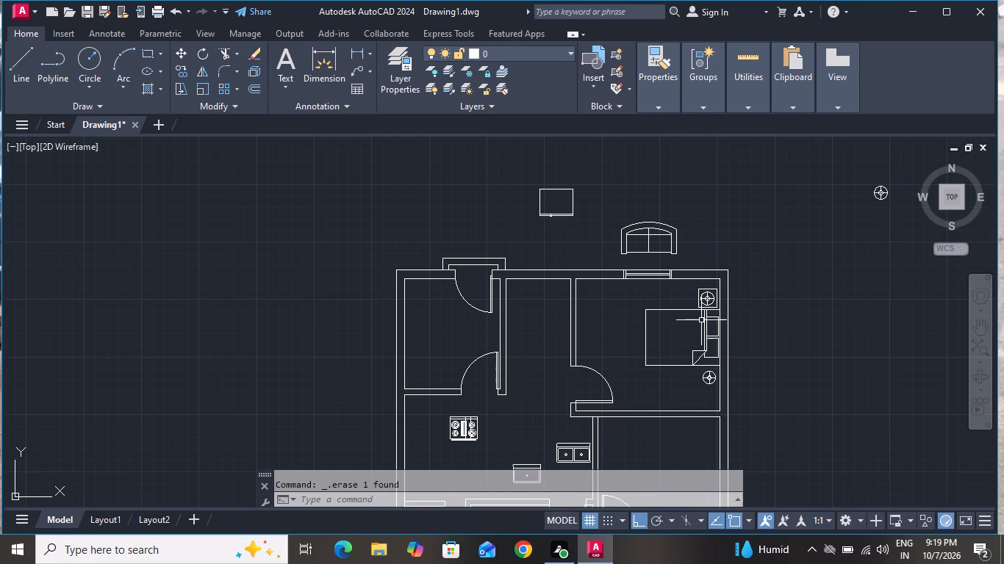
scroll(674, 322, down, 1)
scroll(684, 253, up, 1)
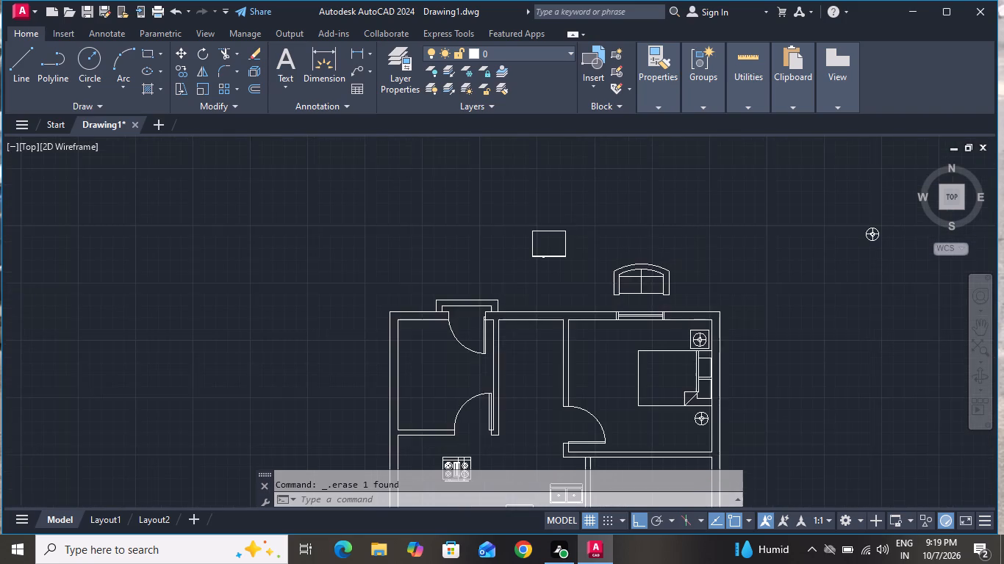
scroll(684, 253, up, 1)
click(708, 231)
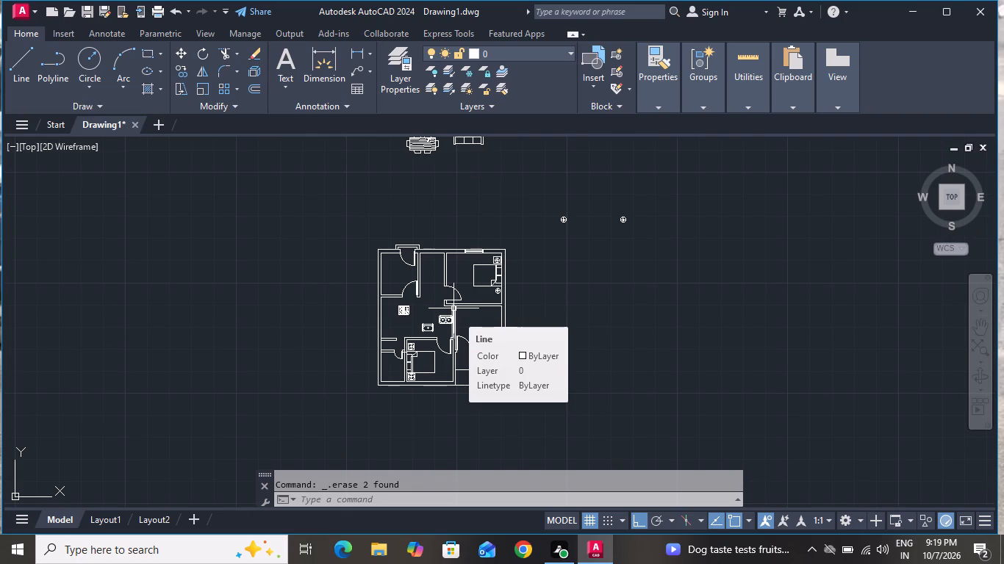
Draw a short horizontal line across the northwest room's west wall, from the inner face's midpoint to the outer face.
scroll(360, 270, up, 2)
scroll(360, 270, down, 1)
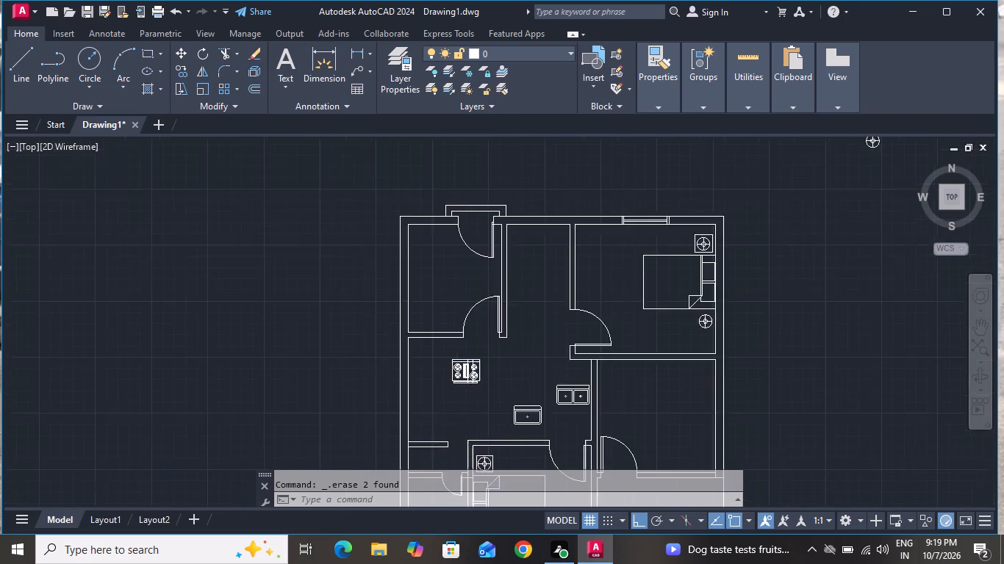
scroll(391, 256, up, 3)
scroll(391, 256, down, 1)
scroll(391, 256, up, 1)
scroll(391, 256, down, 1)
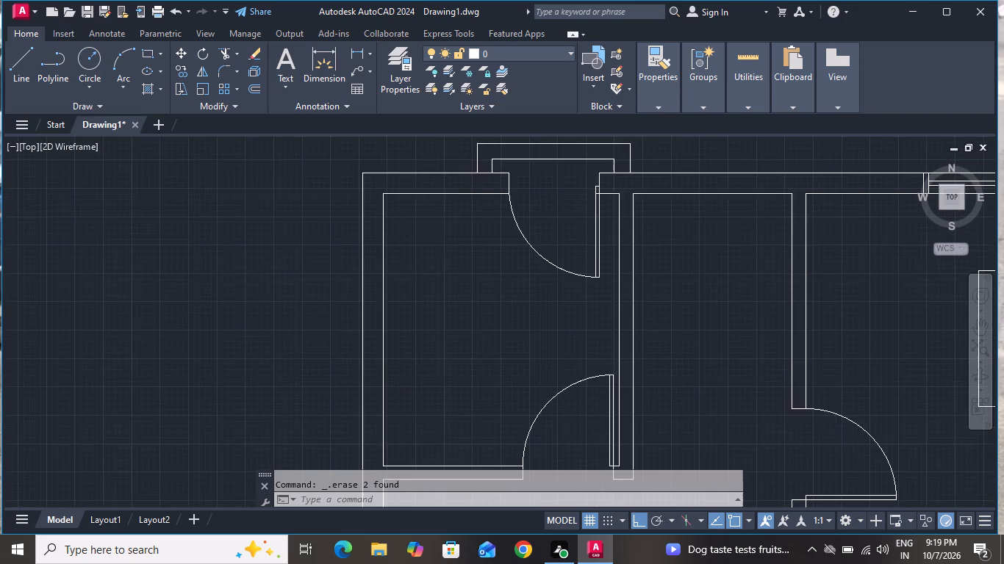
click(14, 63)
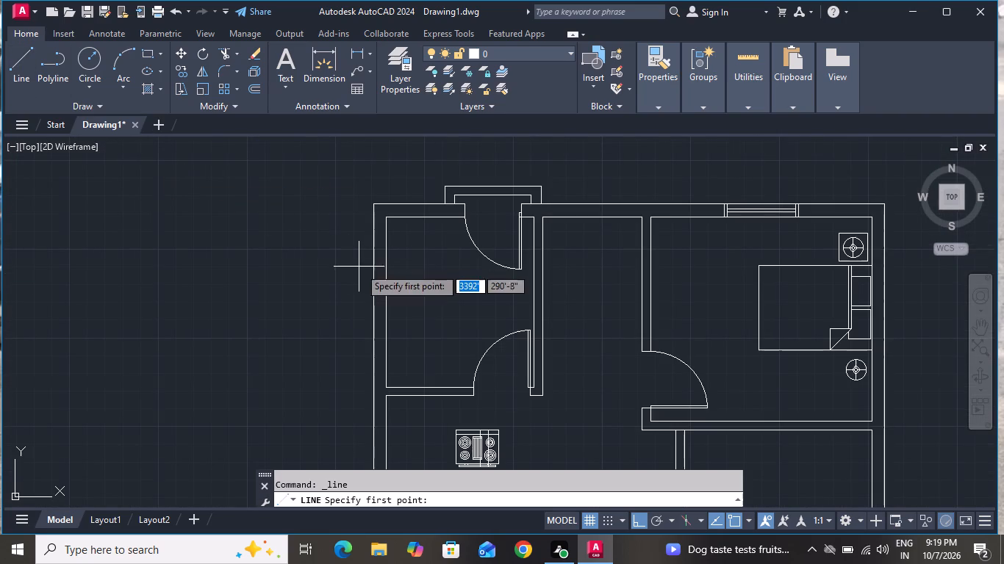
click(386, 301)
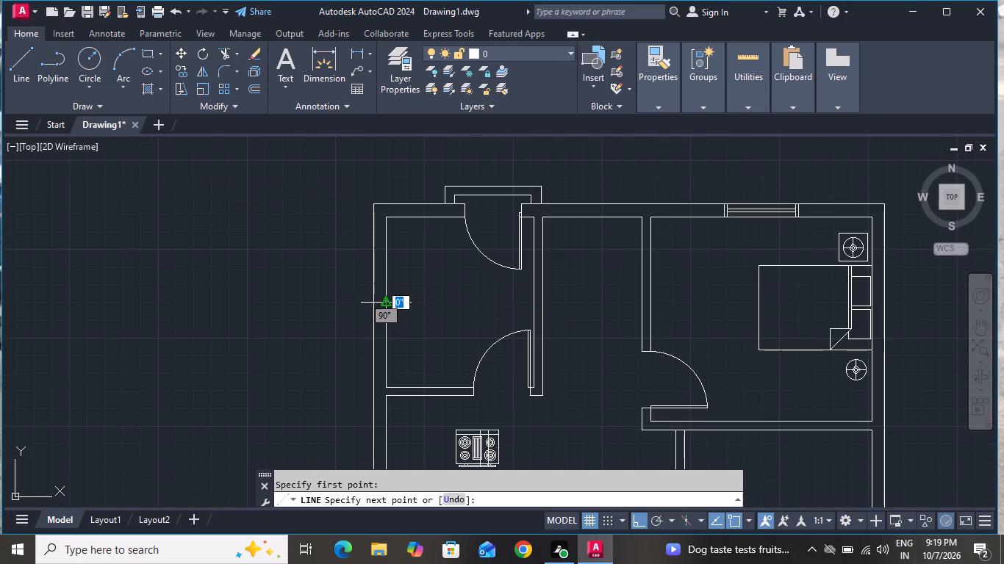
scroll(368, 303, up, 3)
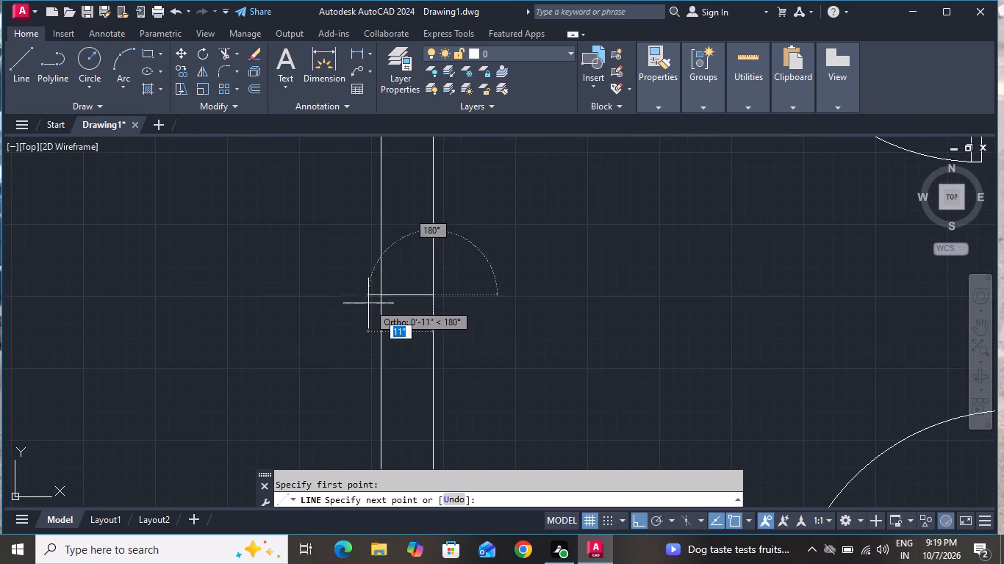
click(380, 296)
right_click(380, 296)
click(428, 322)
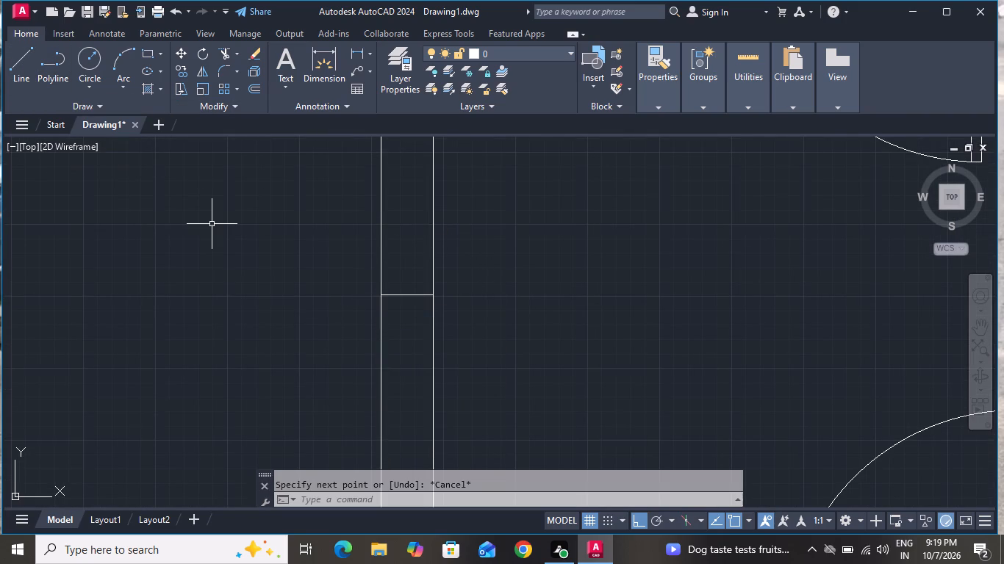
Offset the short line across the west wall by 3' to both the north and south.
key(o)
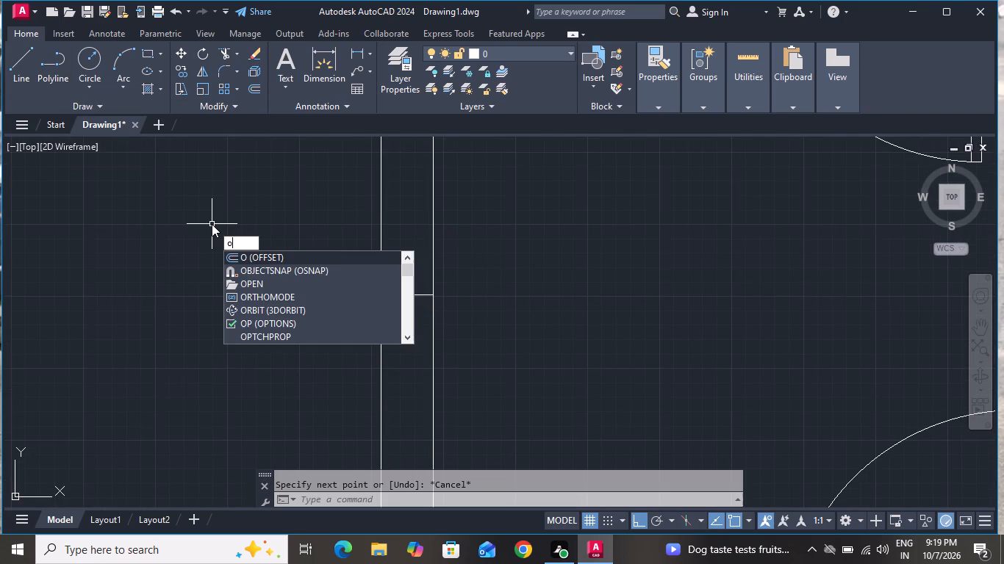
key(space)
key(3)
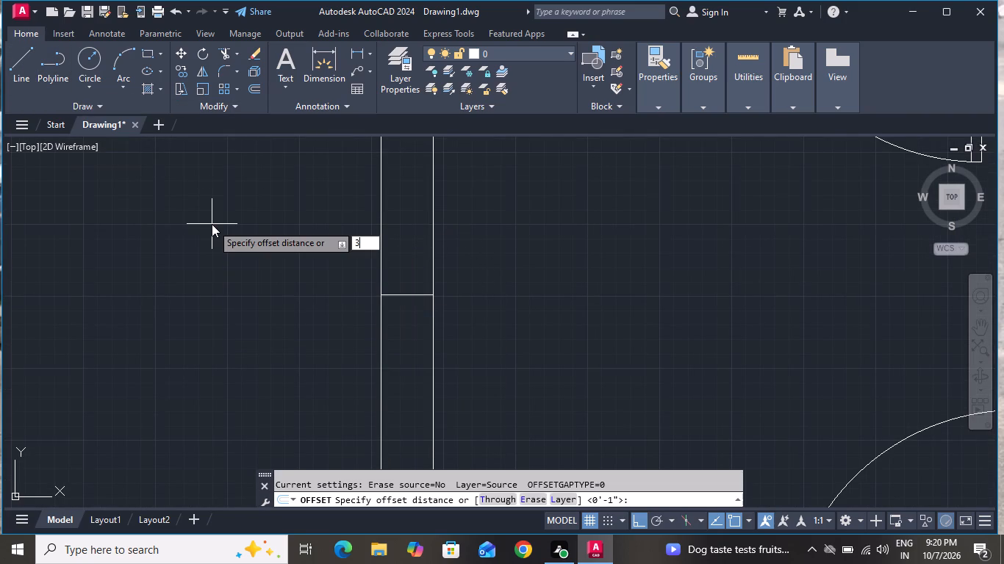
key(apostrophe)
key(Return)
scroll(220, 224, down, 2)
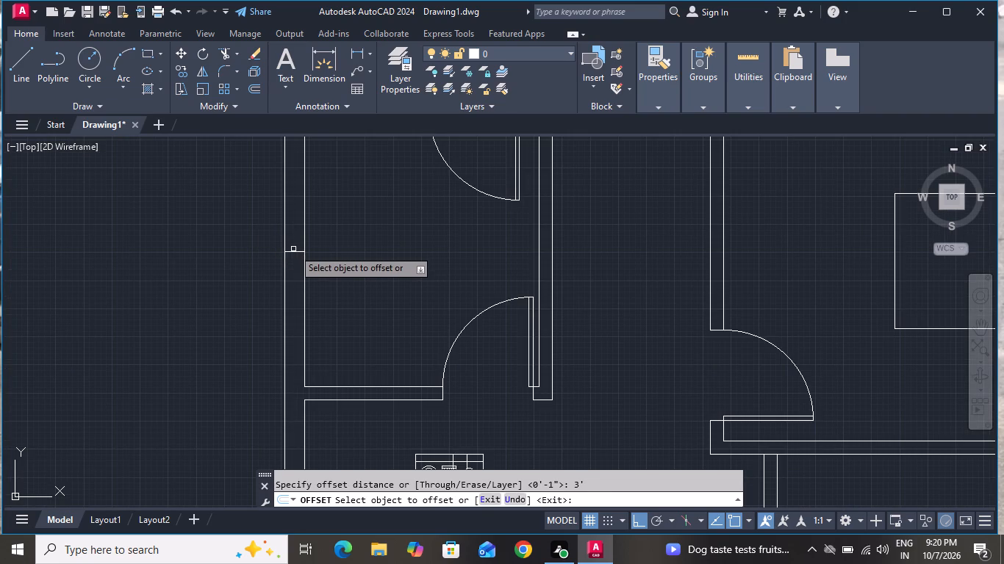
click(293, 253)
click(322, 185)
click(297, 251)
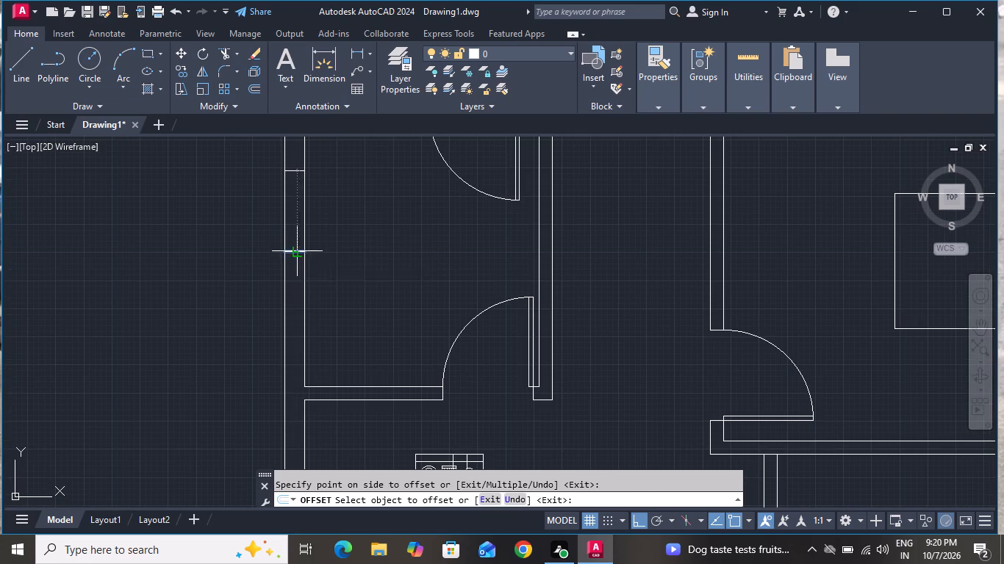
click(284, 323)
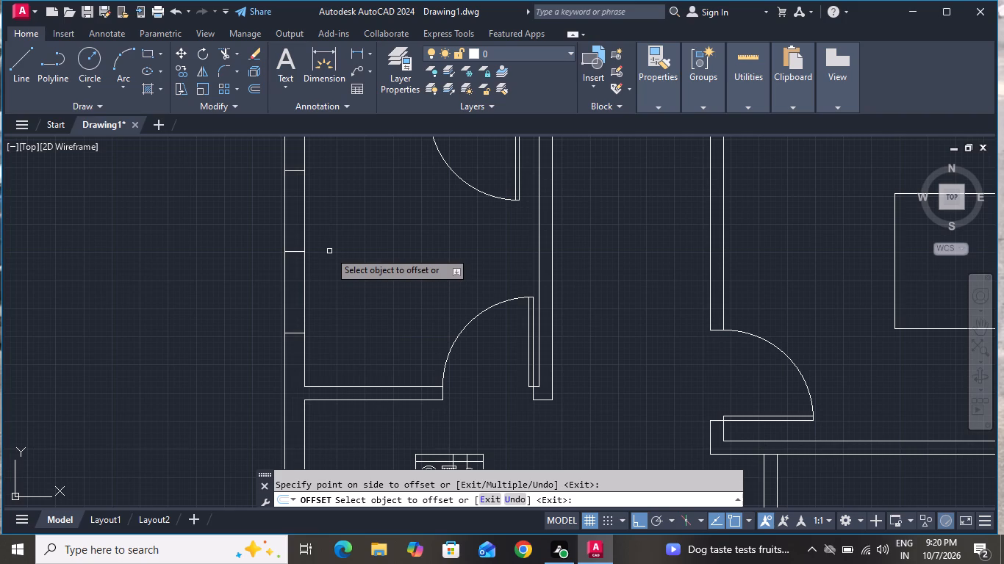
right_click(329, 251)
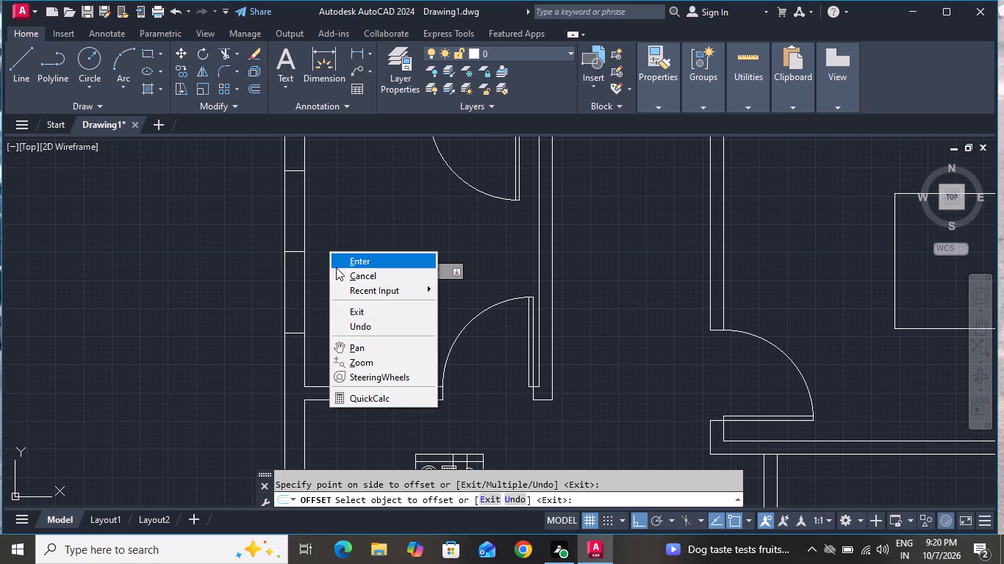
click(339, 276)
Offset the west window opening's south and north end lines outward by 2" each.
text(o)
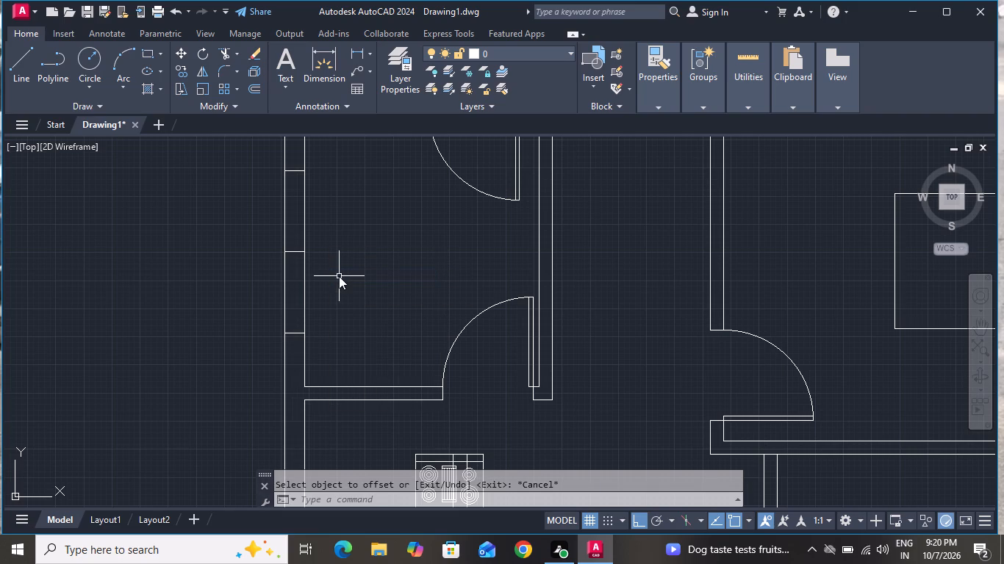
key(space)
key(2)
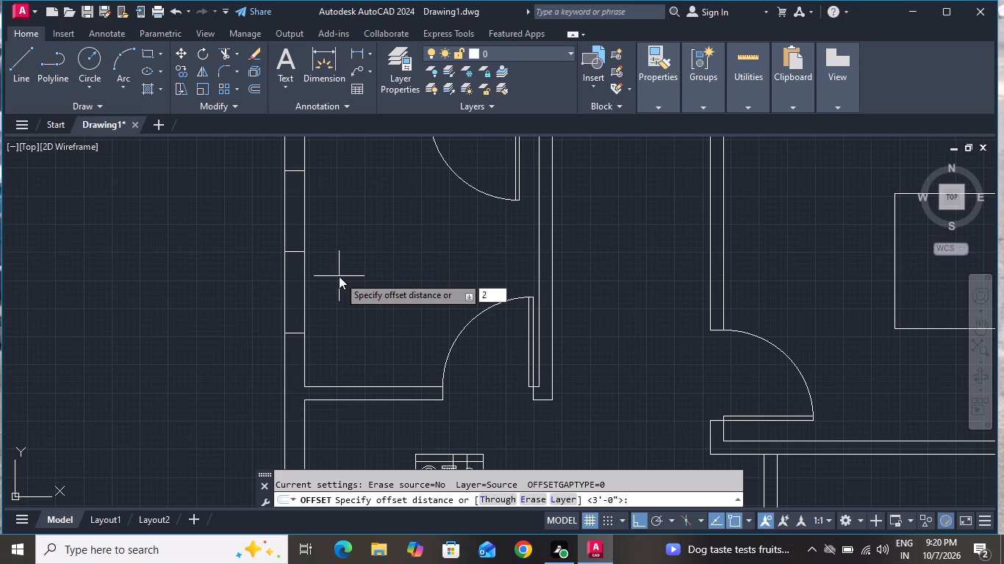
key(shift+quotedbl)
key(Return)
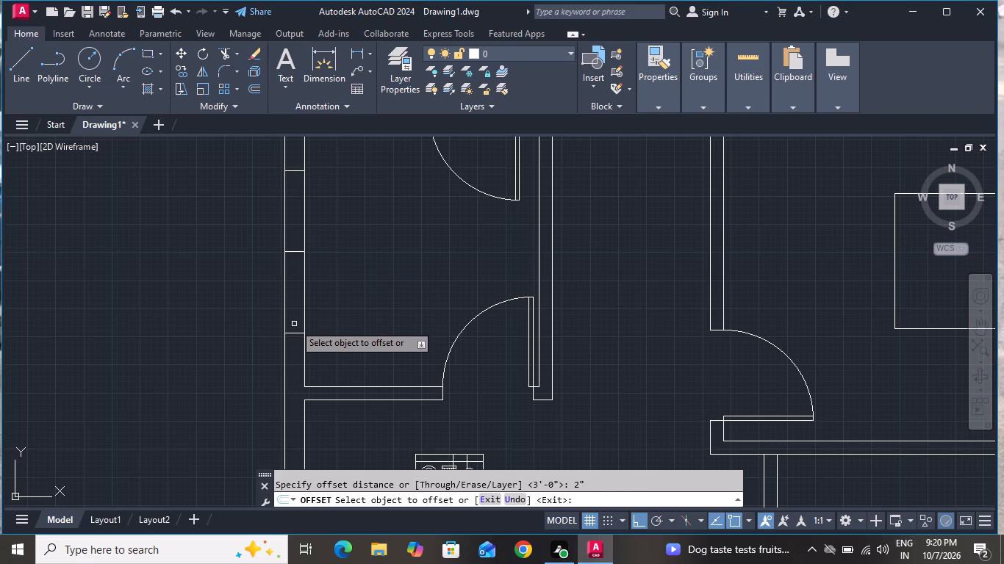
click(294, 332)
click(289, 358)
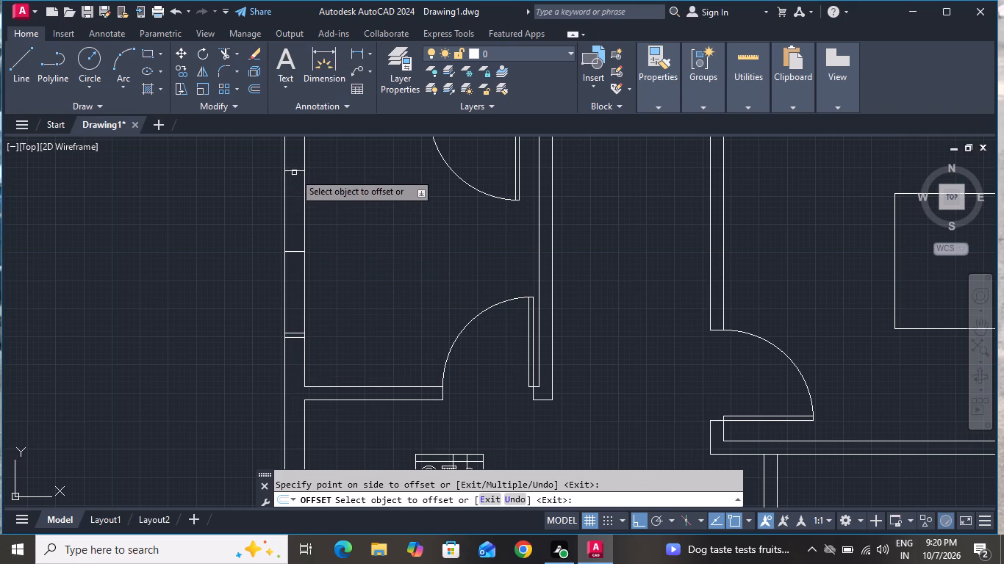
click(295, 171)
click(302, 144)
right_click(337, 203)
click(382, 234)
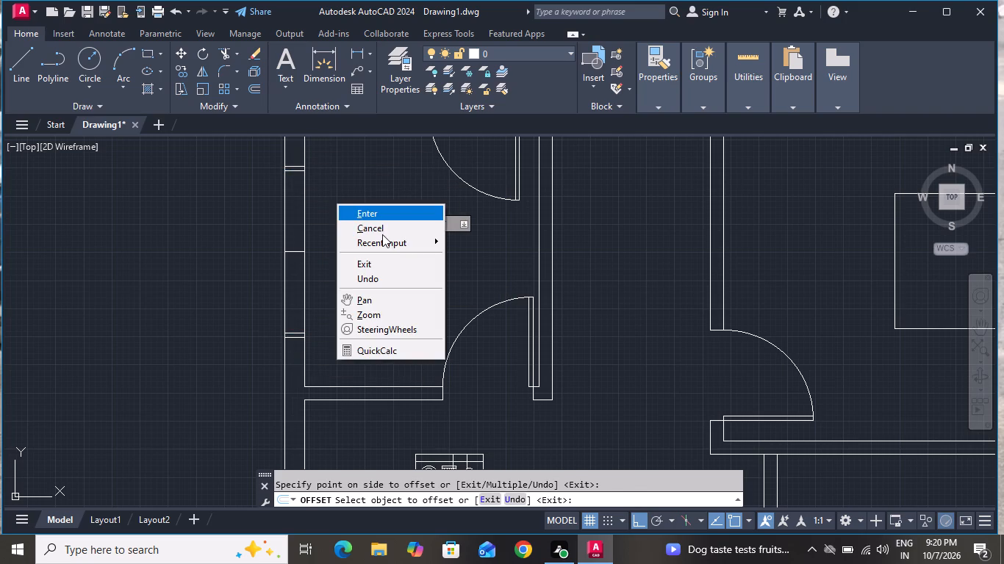
Draw a 6' vertical line between the midpoints of the west window opening's two inner end lines.
click(18, 73)
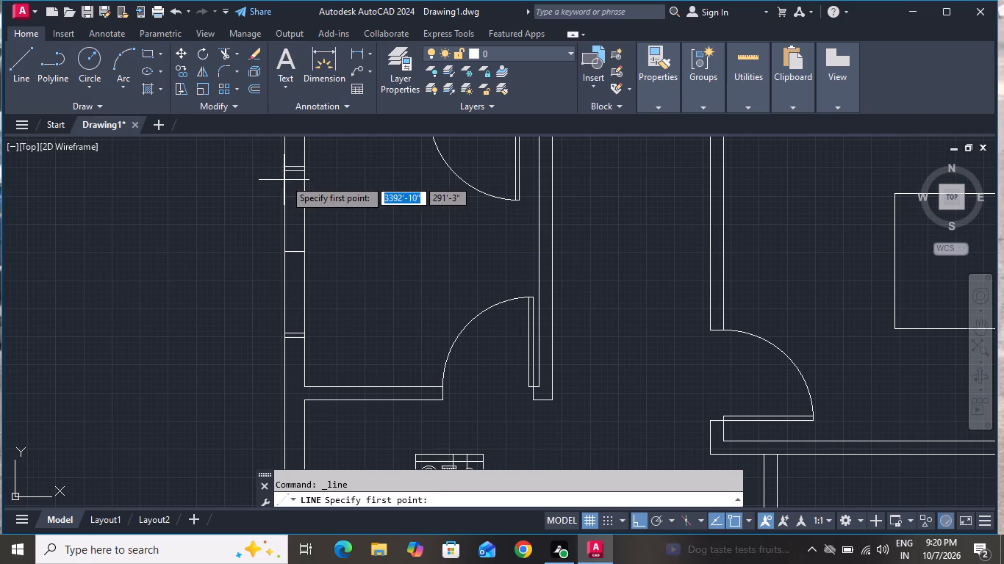
click(293, 173)
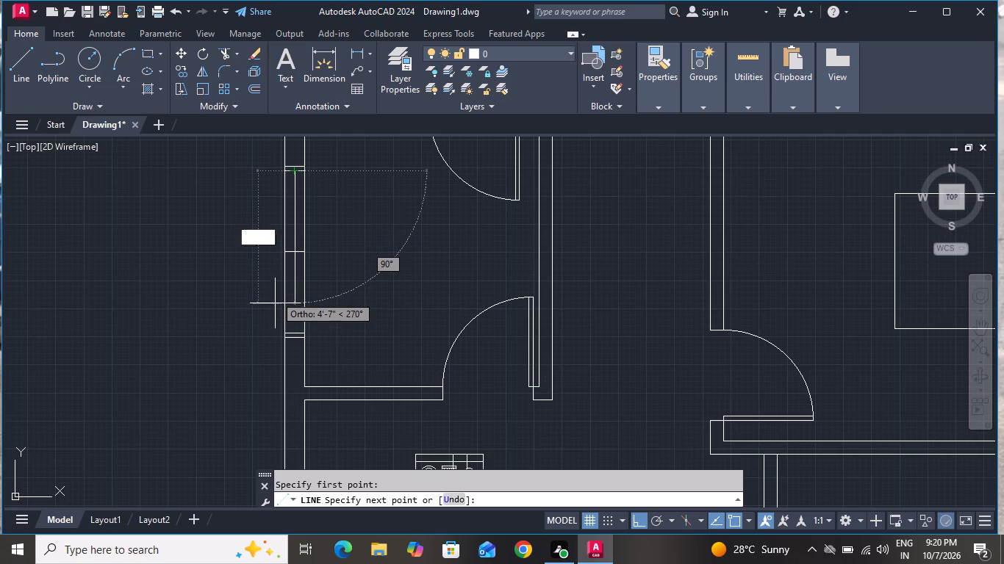
scroll(284, 320, up, 2)
scroll(284, 320, down, 1)
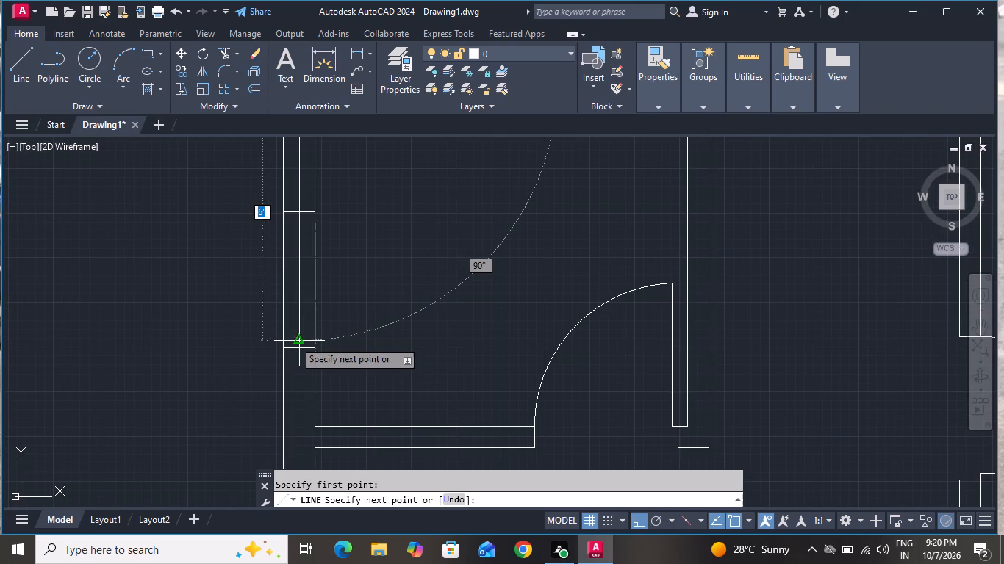
click(295, 340)
right_click(295, 341)
click(314, 358)
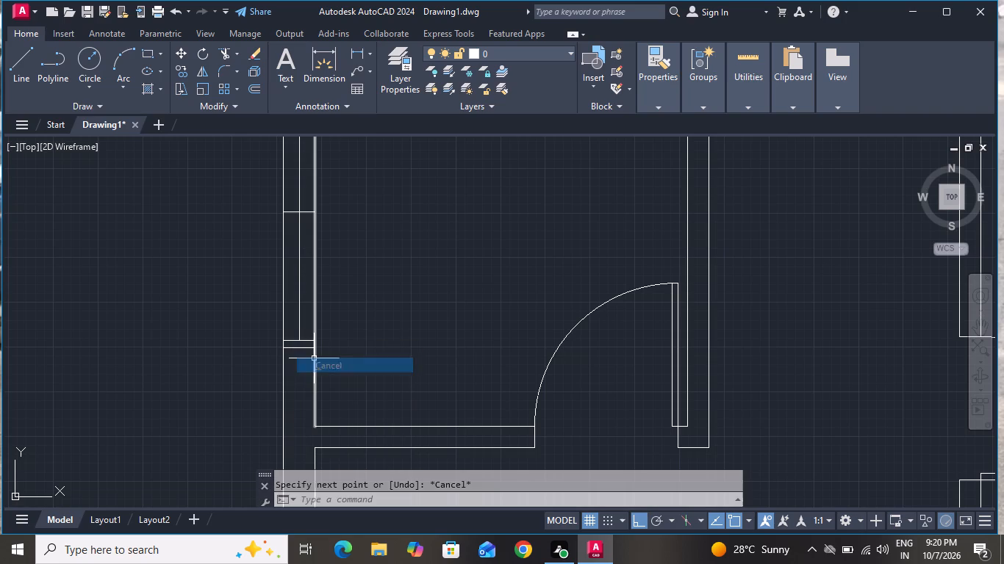
Offset the west window's vertical centre line by 2" to both the west and east.
key(o)
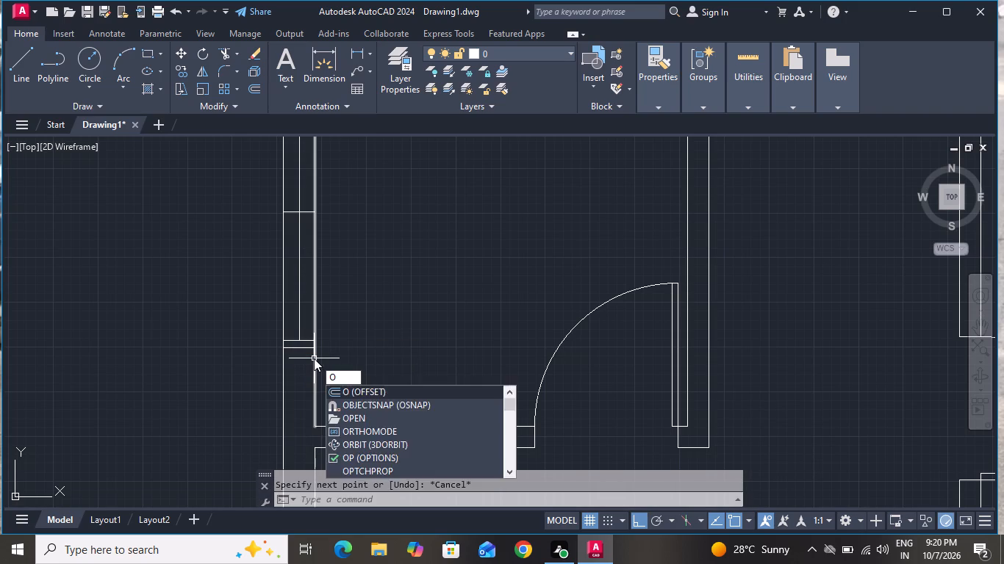
key(space)
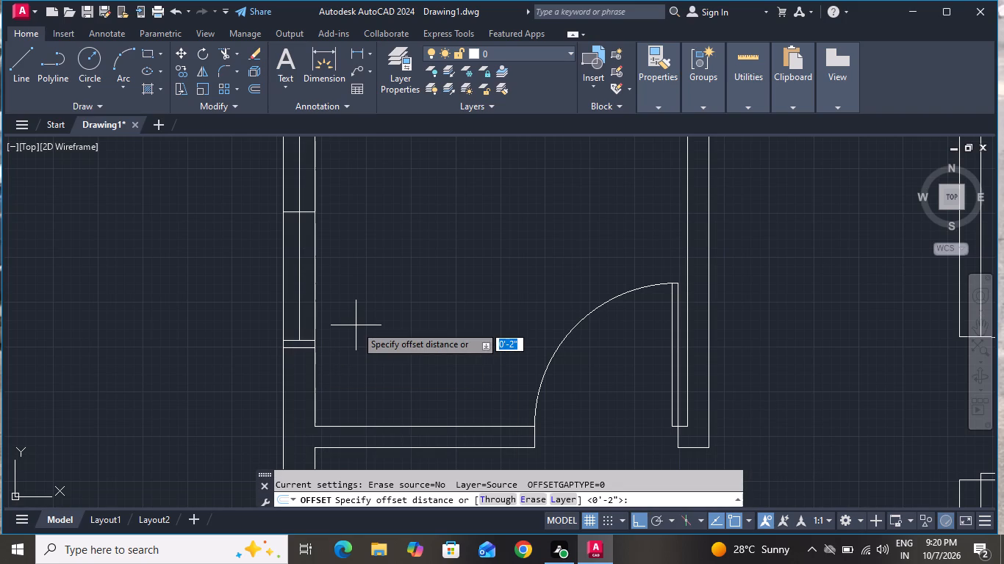
key(2)
key(shift+quotedbl)
key(Return)
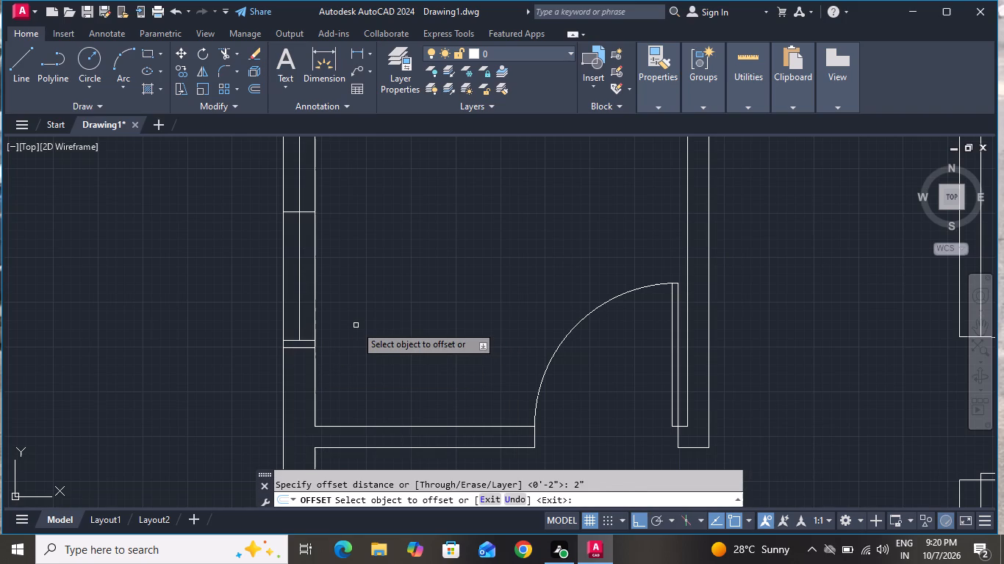
scroll(309, 272, up, 1)
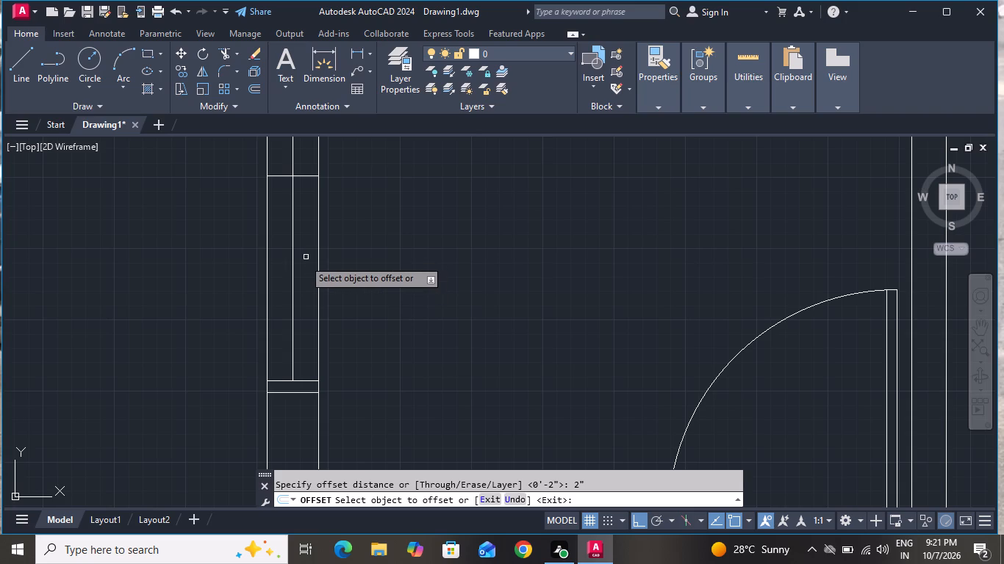
scroll(290, 253, up, 3)
click(293, 255)
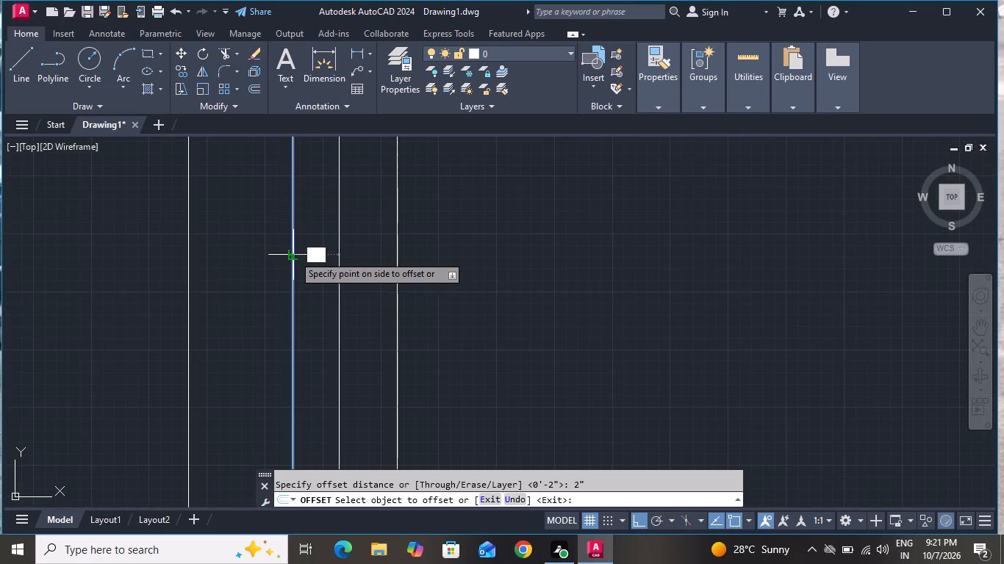
click(268, 258)
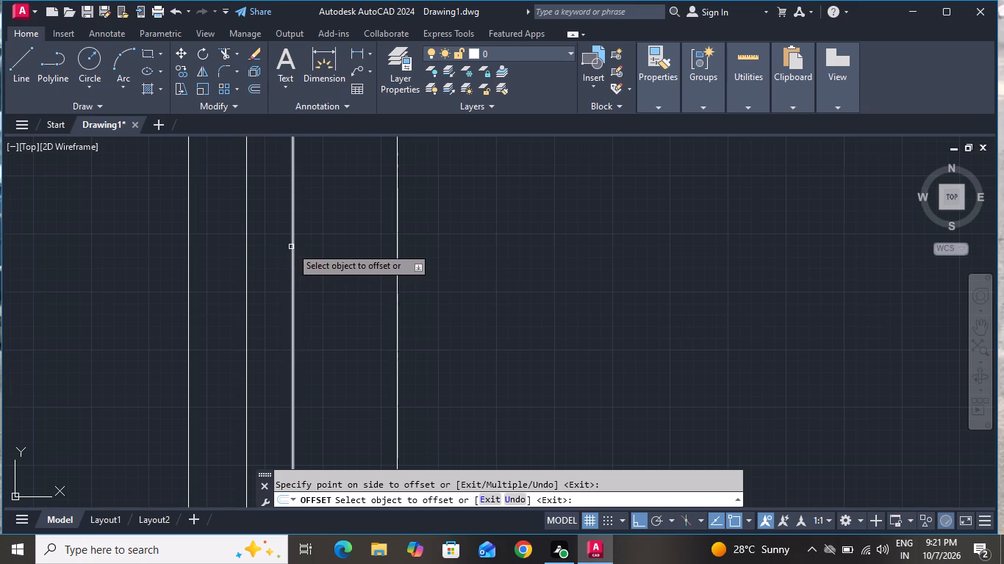
click(291, 247)
click(311, 245)
scroll(312, 255, down, 3)
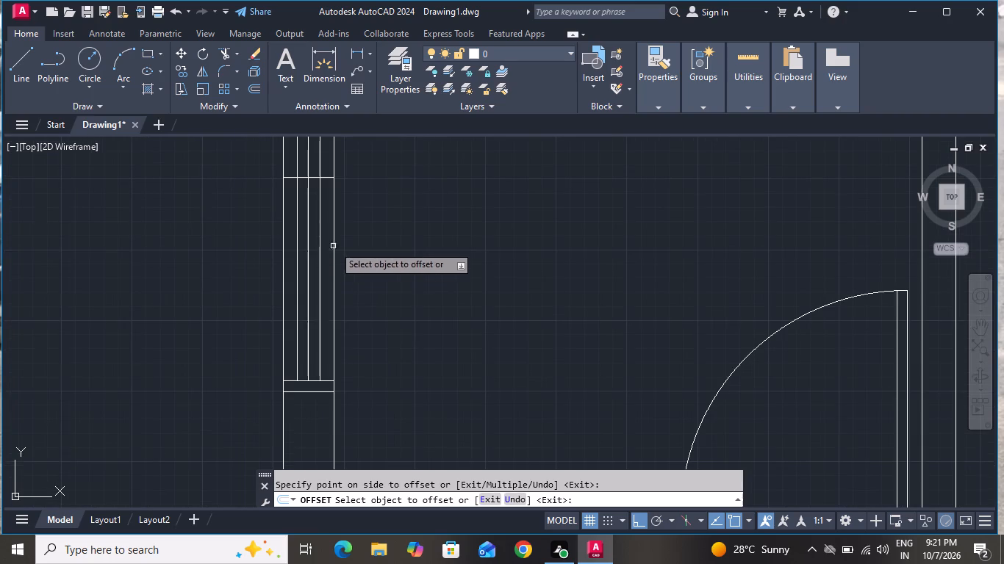
right_click(343, 242)
click(379, 265)
scroll(305, 262, up, 2)
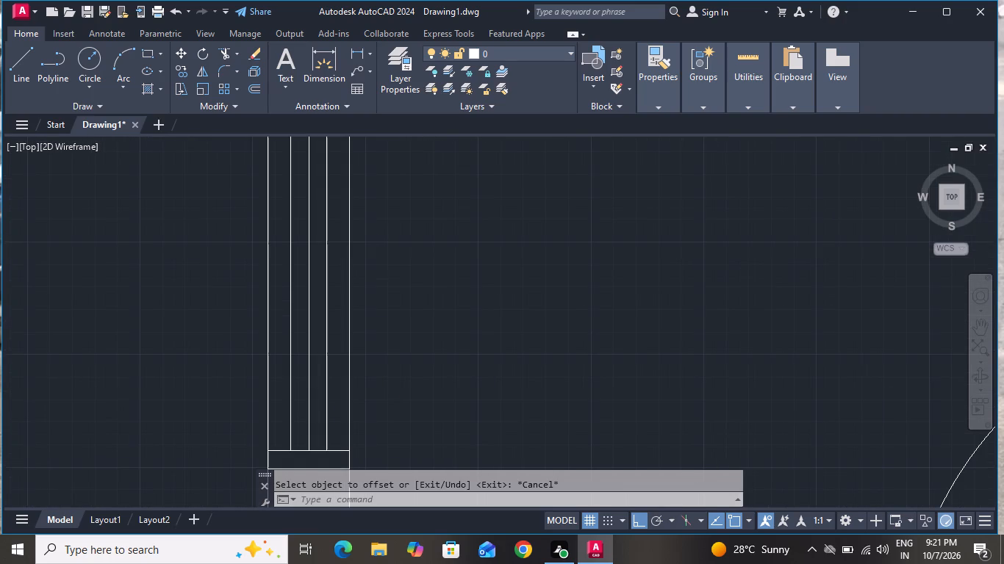
Erase the west window's vertical centre line and the short line crossing the middle of its opening.
click(307, 259)
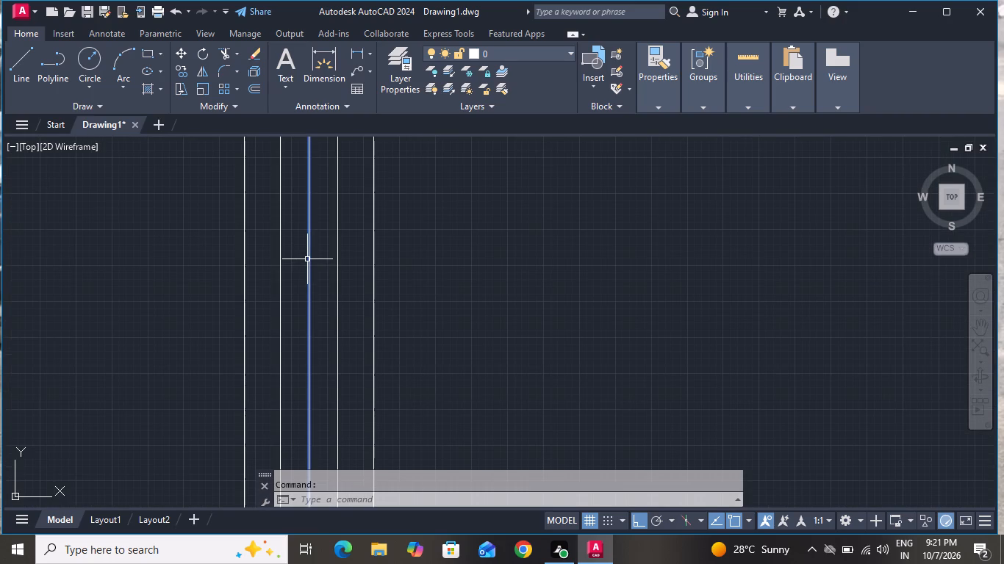
key(Delete)
scroll(307, 259, up, 1)
scroll(307, 259, down, 1)
scroll(307, 259, up, 1)
scroll(307, 259, down, 3)
scroll(307, 259, up, 1)
scroll(307, 259, down, 1)
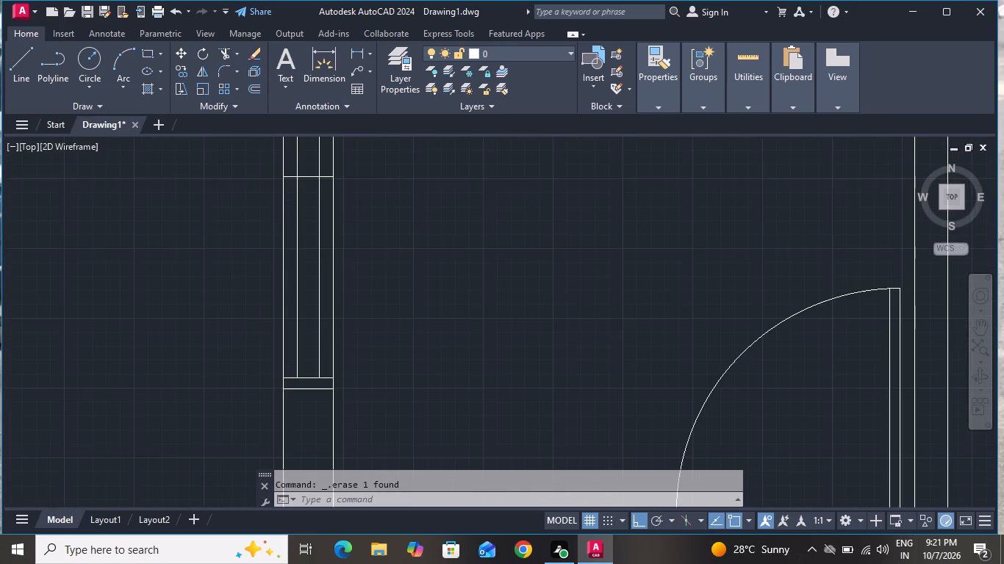
scroll(302, 164, up, 1)
scroll(302, 164, down, 1)
scroll(302, 164, up, 1)
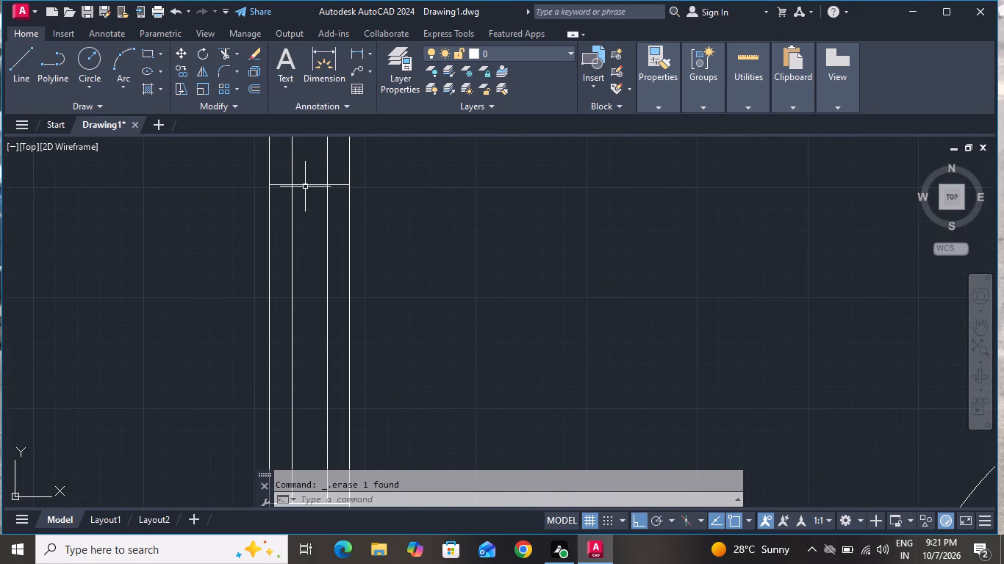
click(305, 187)
key(Delete)
Draw a rectangle about 1'-7" by 1'-7" around the round lamp south of the bed in the northeast bedroom.
scroll(301, 214, down, 6)
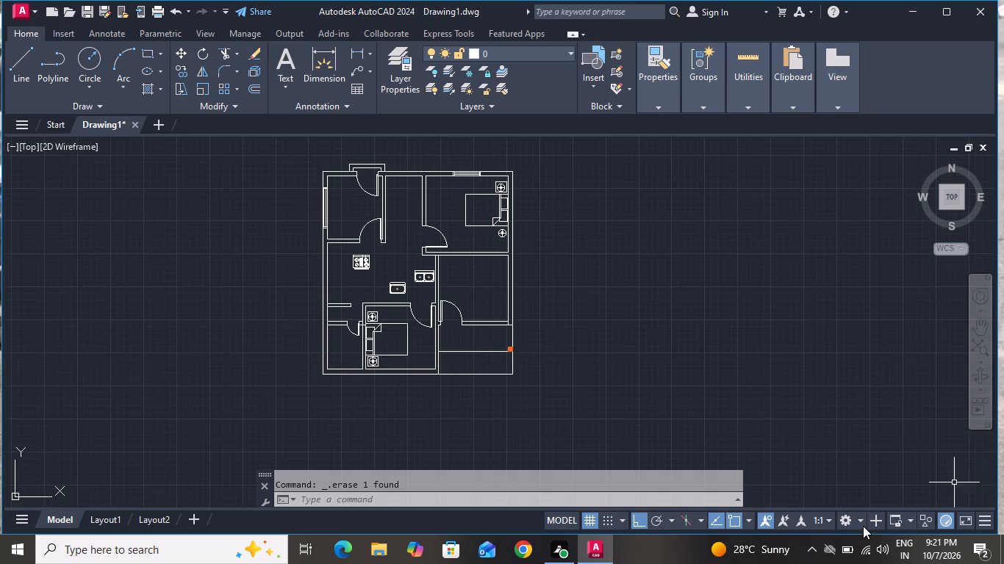
scroll(920, 247, up, 2)
scroll(788, 389, down, 2)
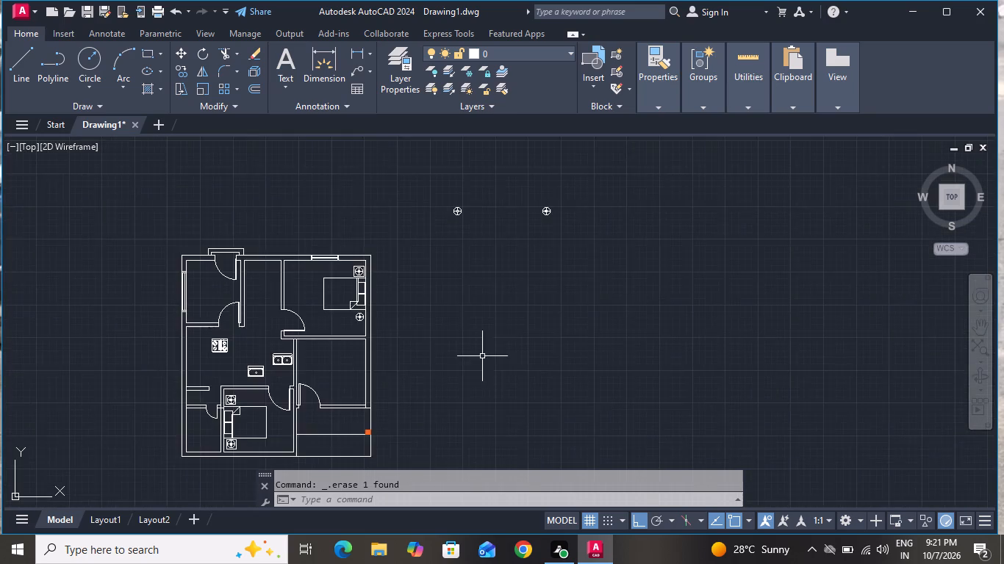
scroll(462, 352, up, 1)
scroll(294, 347, down, 3)
scroll(270, 350, up, 2)
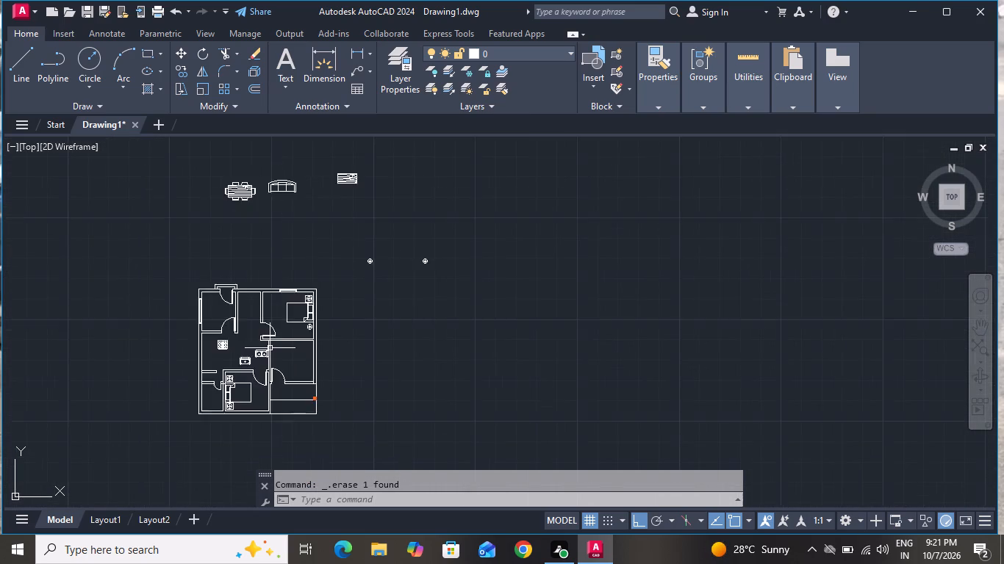
scroll(270, 348, up, 1)
click(145, 59)
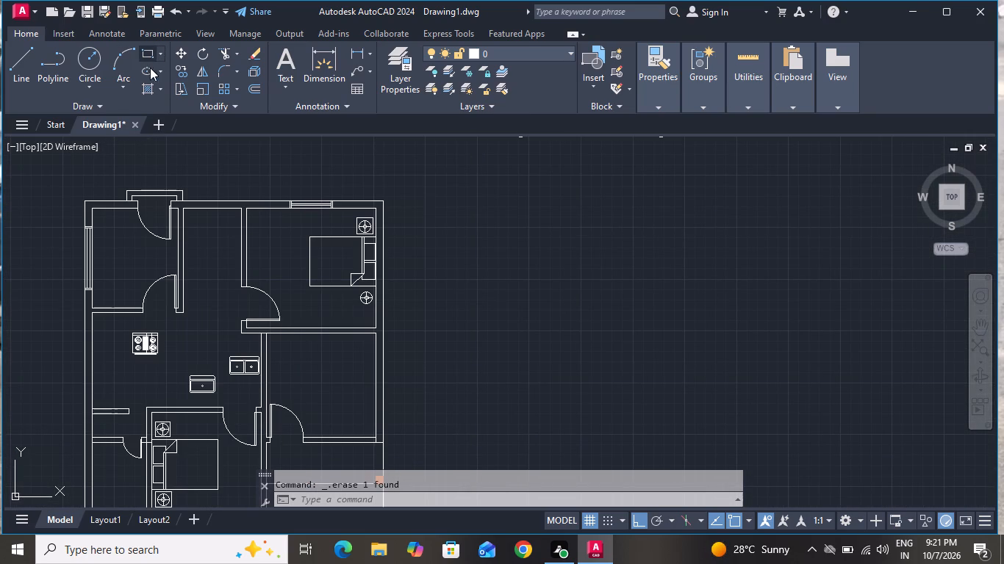
scroll(367, 271, down, 1)
scroll(367, 281, up, 5)
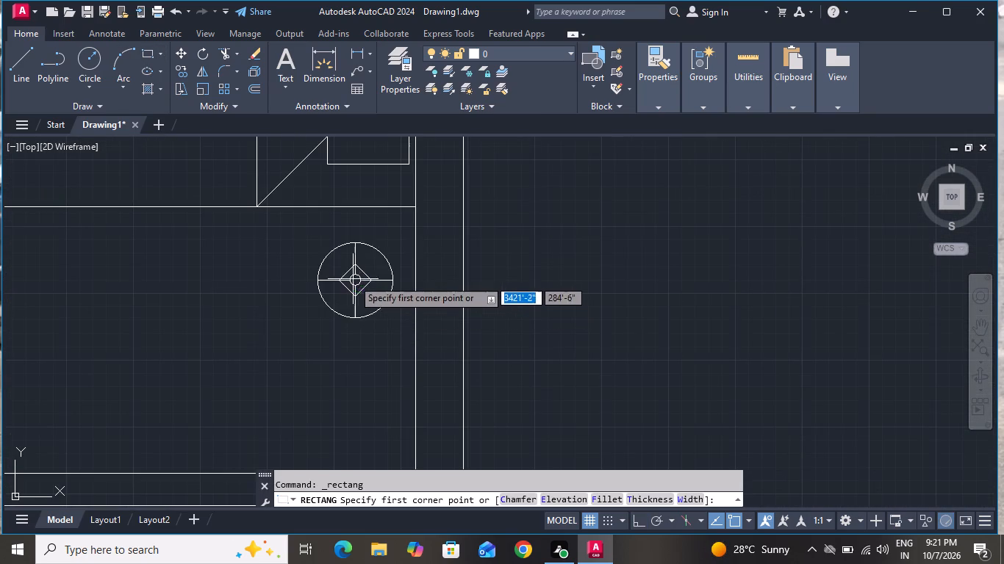
click(304, 227)
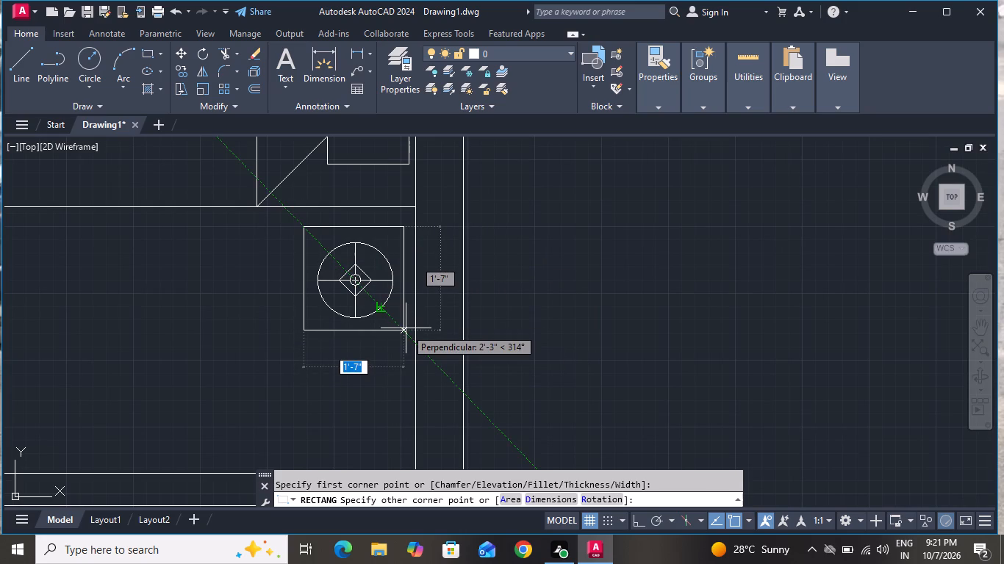
click(406, 328)
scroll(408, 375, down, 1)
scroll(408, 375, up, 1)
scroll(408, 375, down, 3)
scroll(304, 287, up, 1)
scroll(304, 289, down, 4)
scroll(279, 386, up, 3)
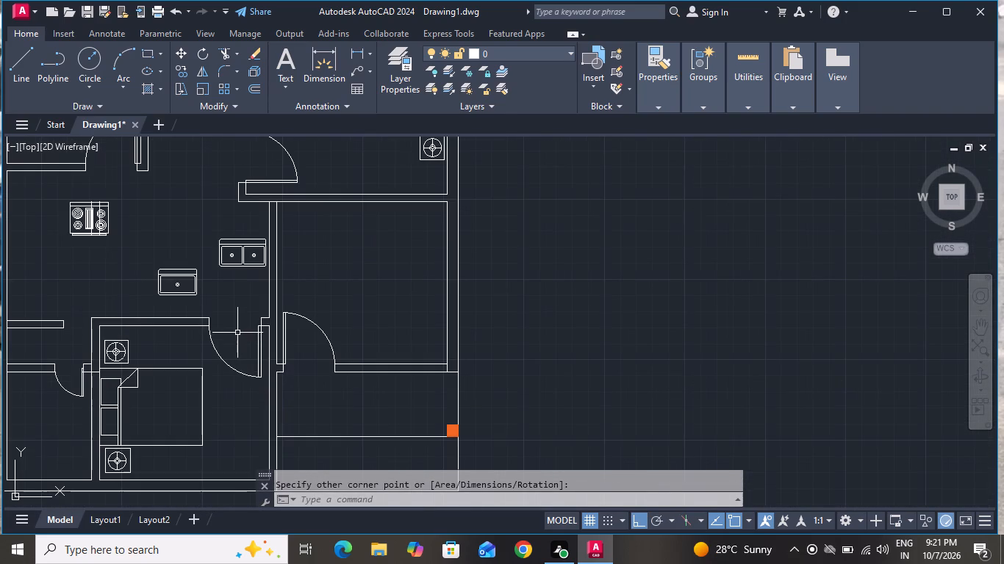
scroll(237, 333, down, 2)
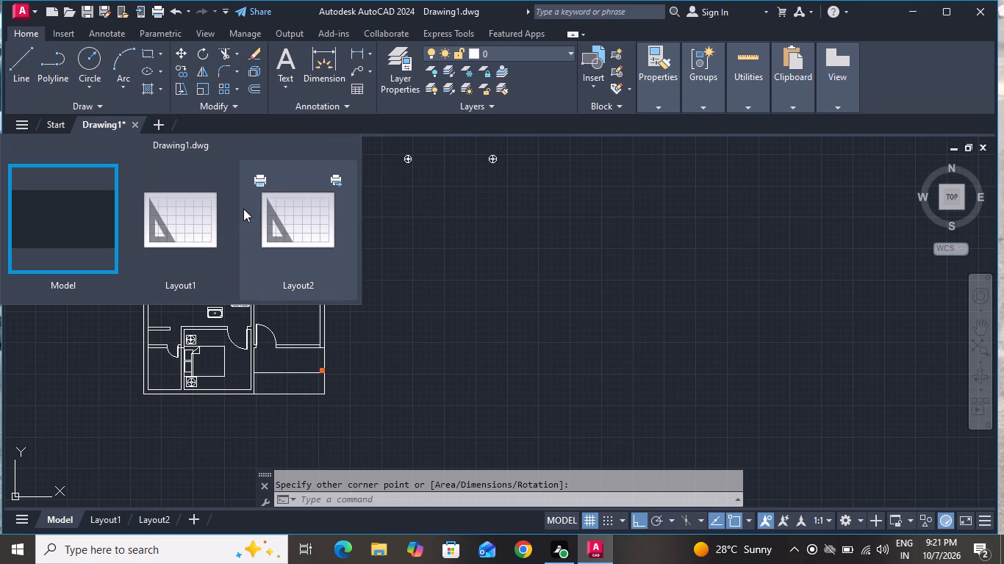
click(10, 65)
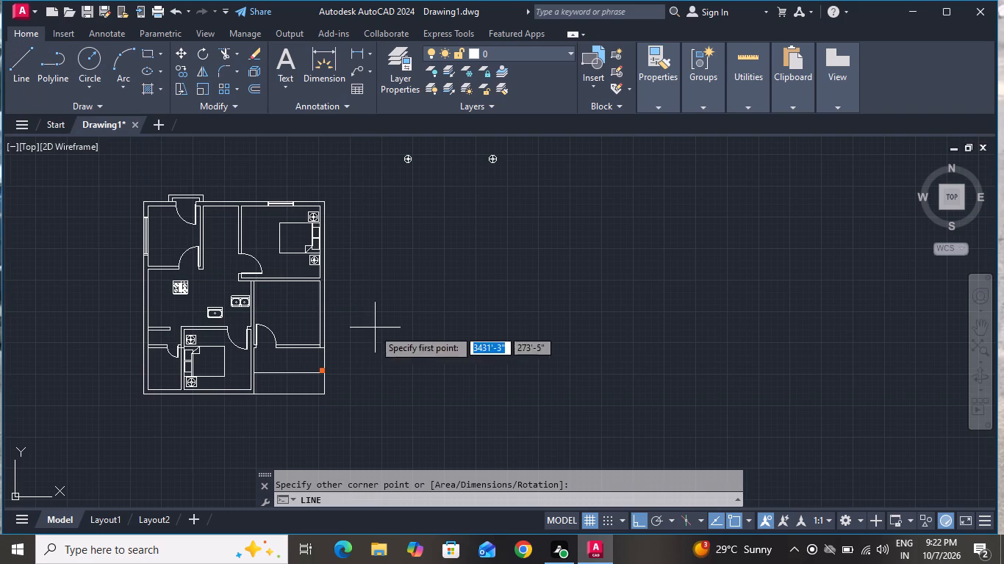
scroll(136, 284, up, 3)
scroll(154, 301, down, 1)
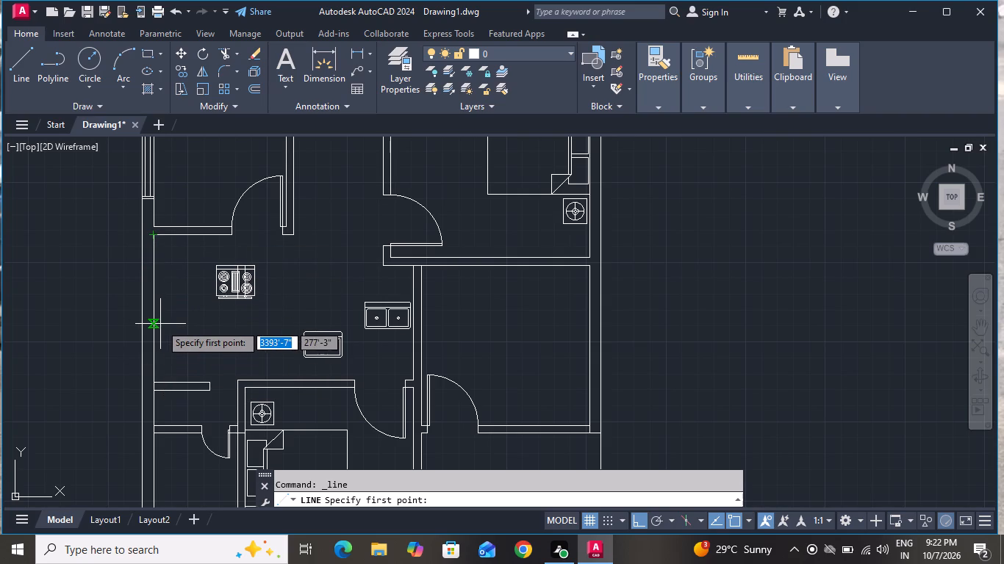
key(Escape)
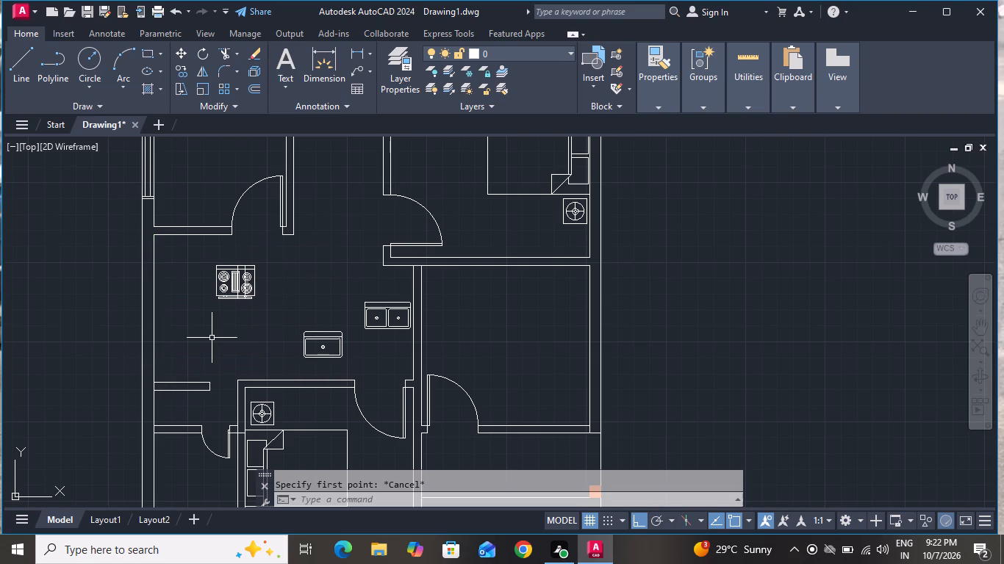
Trim the west wall's inner face line where the two short partition walls south of the kitchen meet it.
text(tr)
key(space)
key(space)
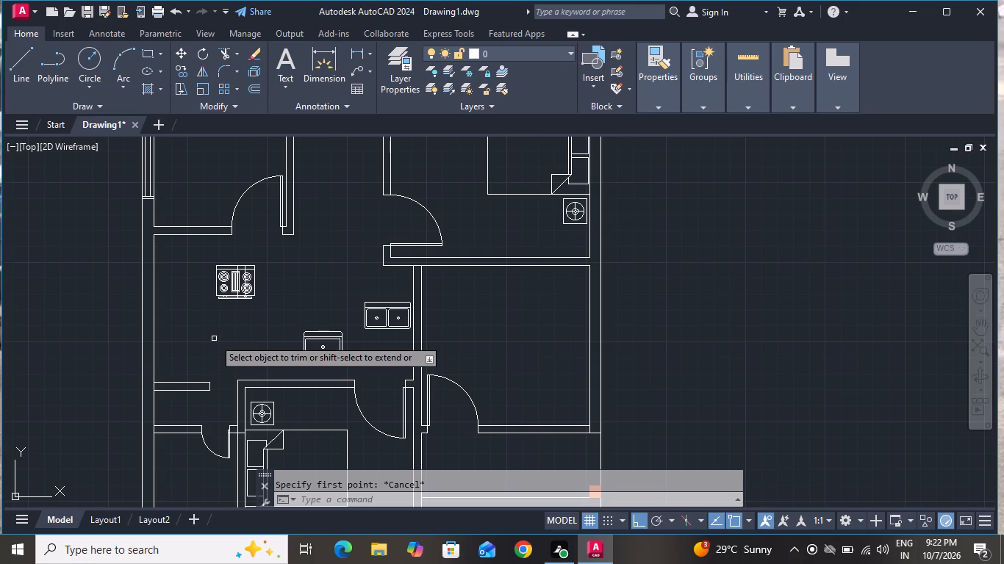
scroll(161, 395, up, 3)
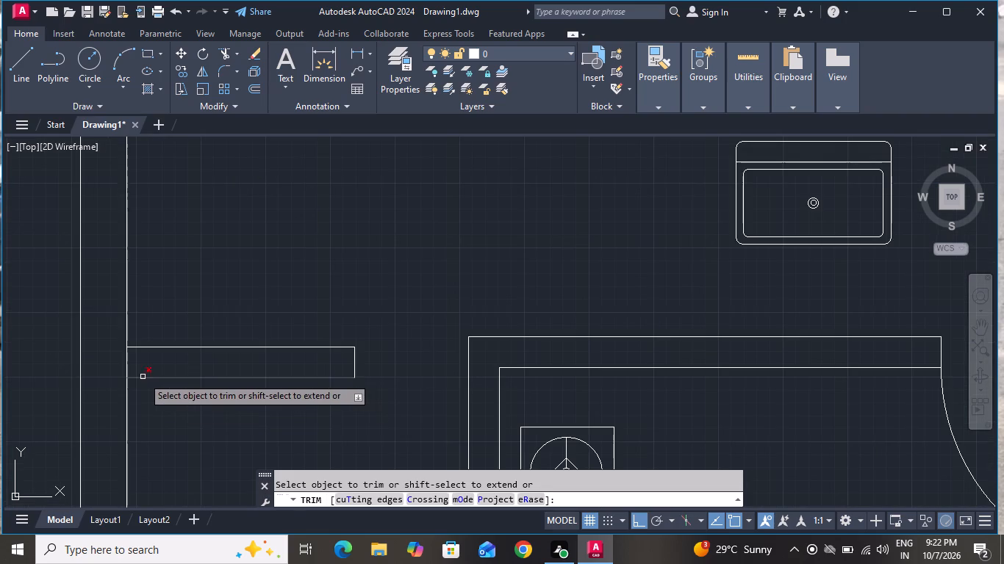
click(142, 366)
click(118, 361)
scroll(147, 332, up, 2)
scroll(147, 332, down, 3)
scroll(157, 326, up, 1)
scroll(157, 326, down, 1)
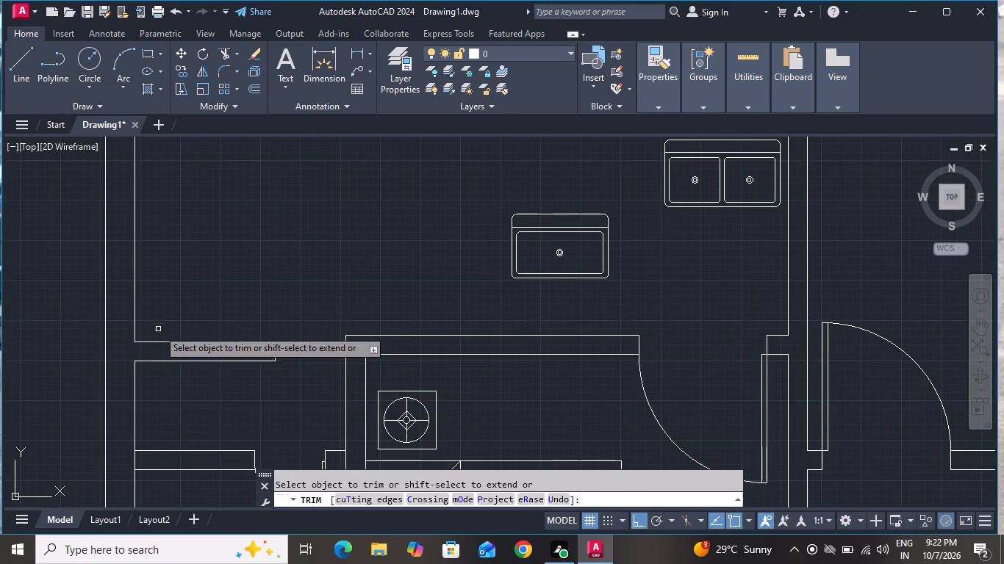
scroll(125, 461, up, 1)
scroll(125, 461, down, 1)
click(125, 461)
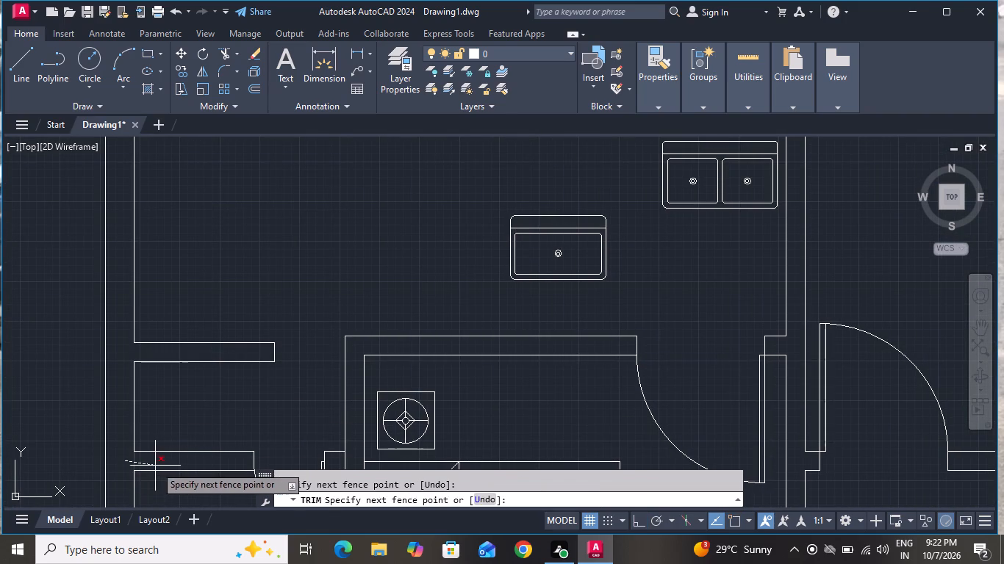
click(158, 466)
right_click(195, 377)
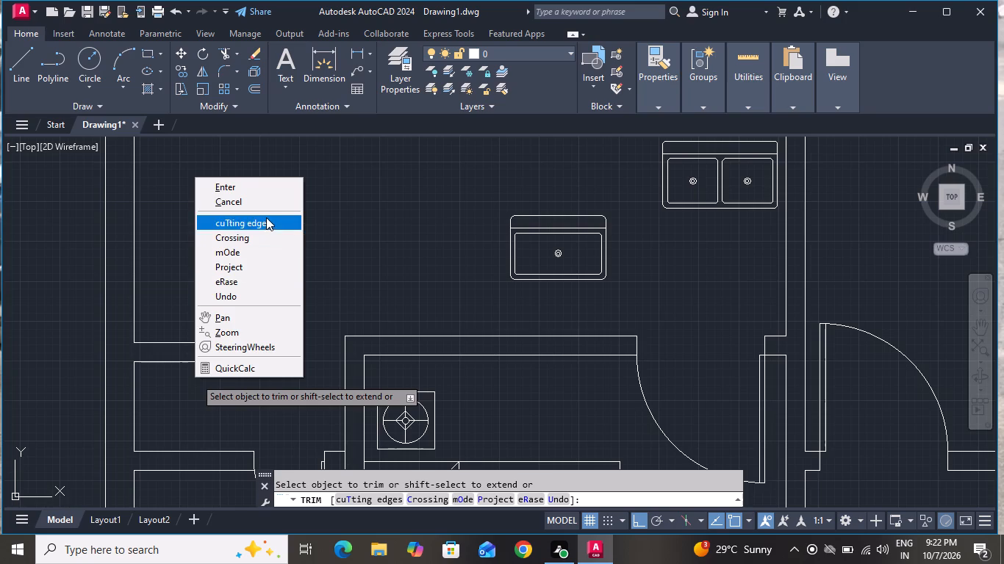
click(265, 206)
Draw a 9" horizontal line across the kitchen's west wall from the midpoint of its inner face to the outer face.
click(15, 73)
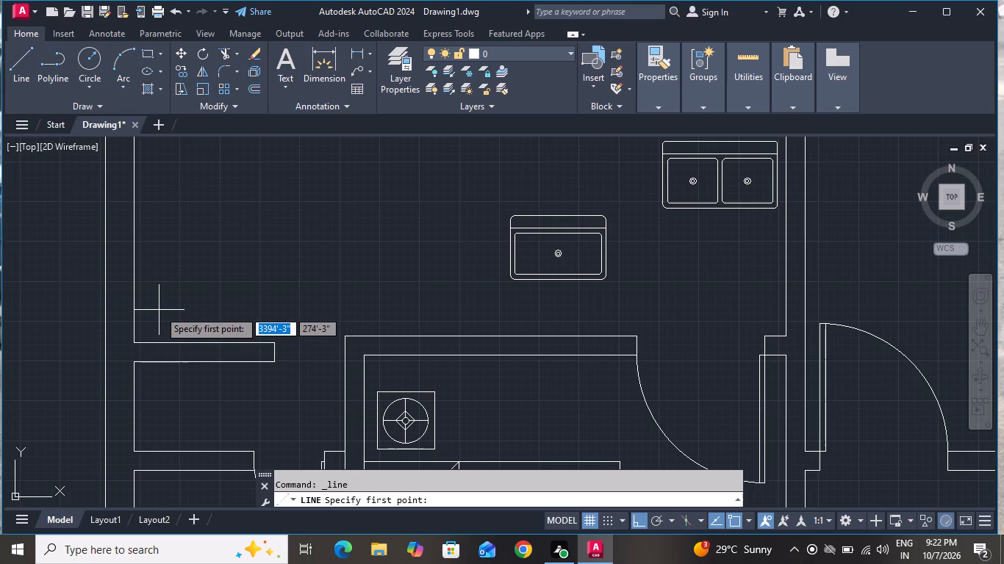
scroll(159, 310, up, 1)
scroll(159, 310, down, 1)
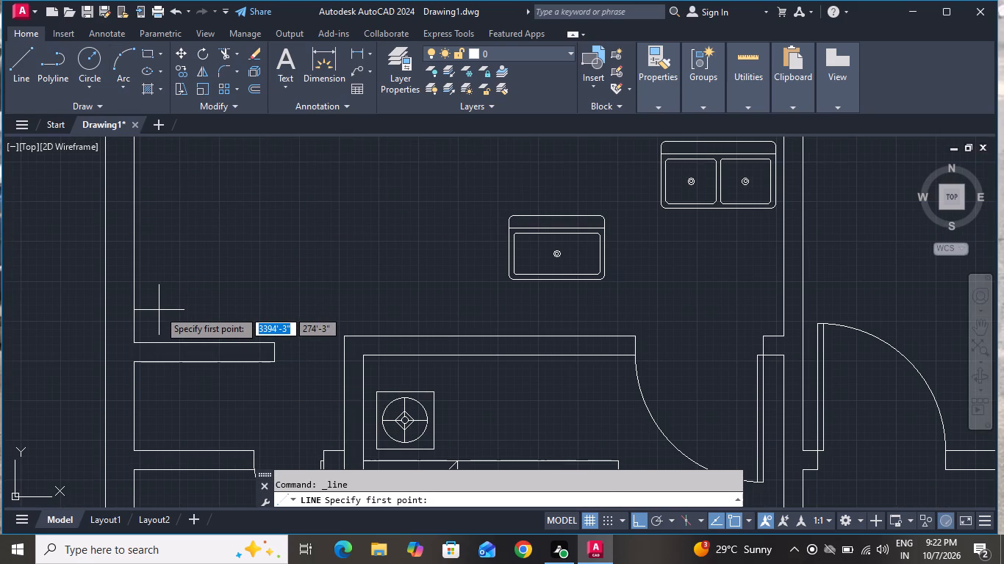
scroll(158, 304, down, 2)
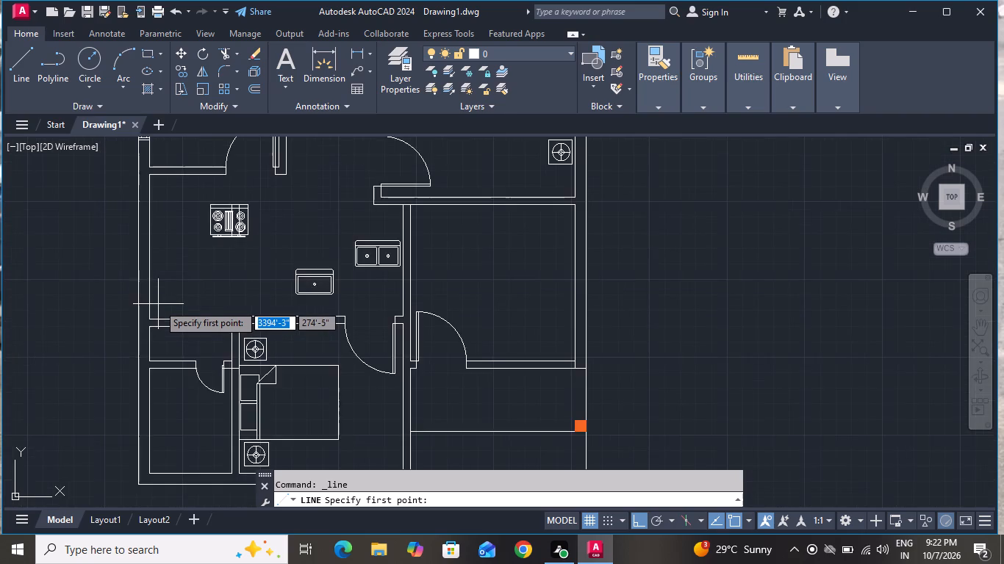
scroll(158, 304, down, 1)
scroll(157, 261, up, 4)
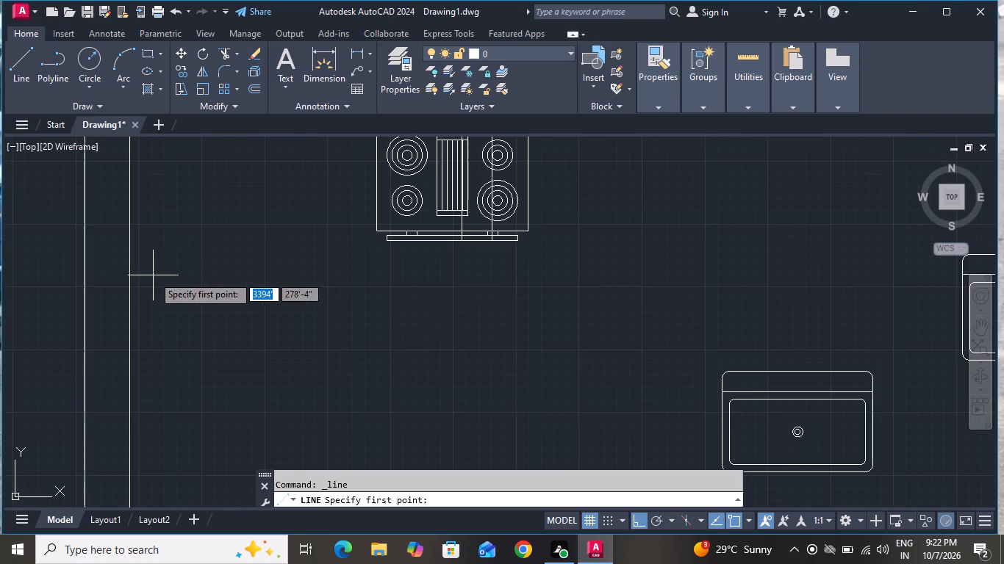
click(131, 283)
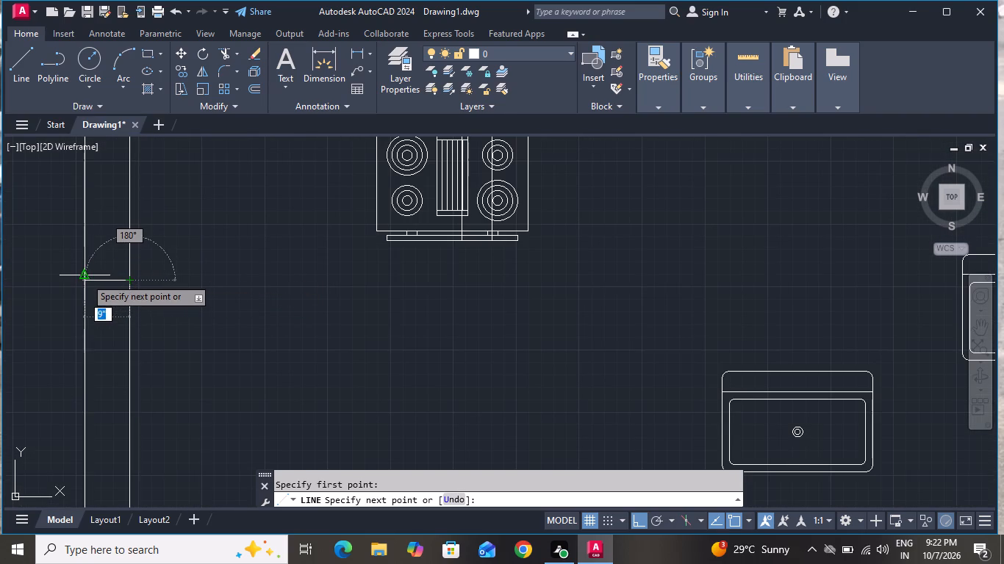
click(86, 283)
right_click(86, 283)
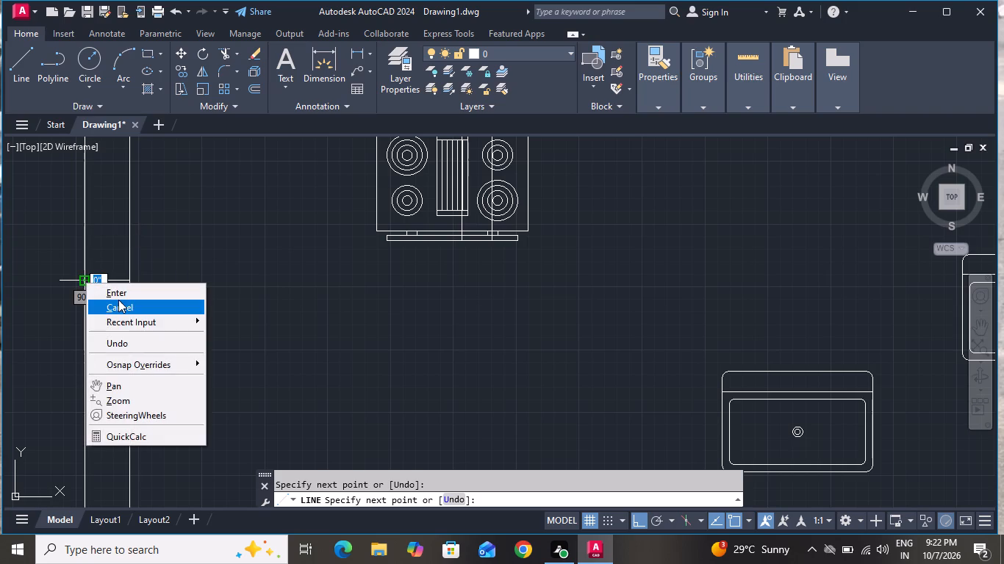
click(118, 300)
Offset the short line across the kitchen's west wall by 4' to both the north and south.
scroll(132, 275, down, 4)
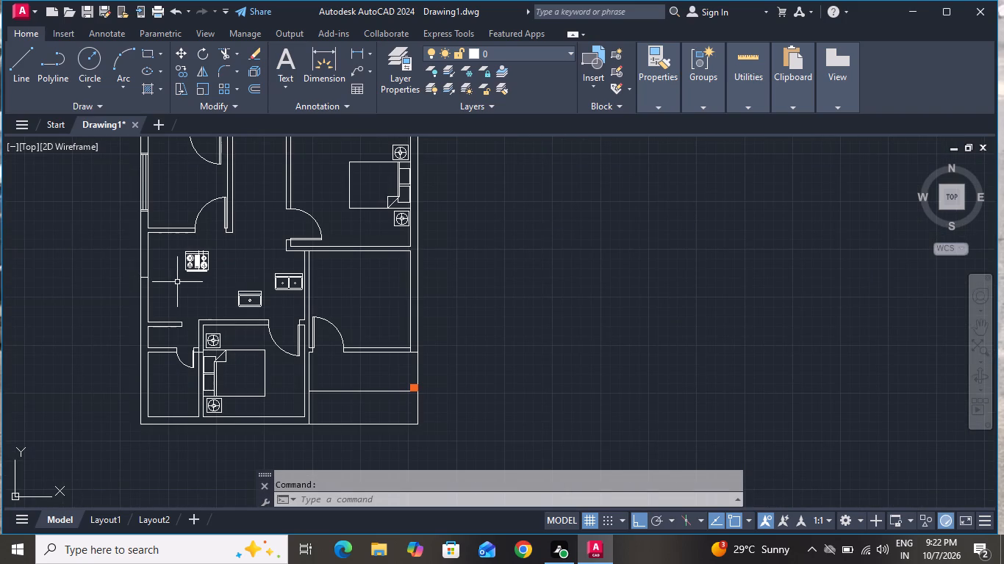
key(o)
key(space)
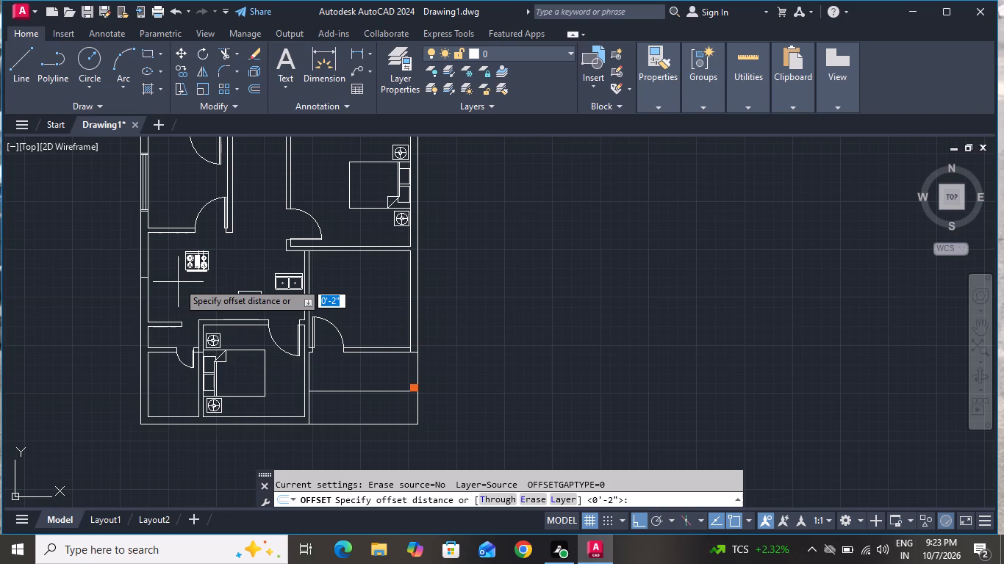
key(4)
key(apostrophe)
key(Return)
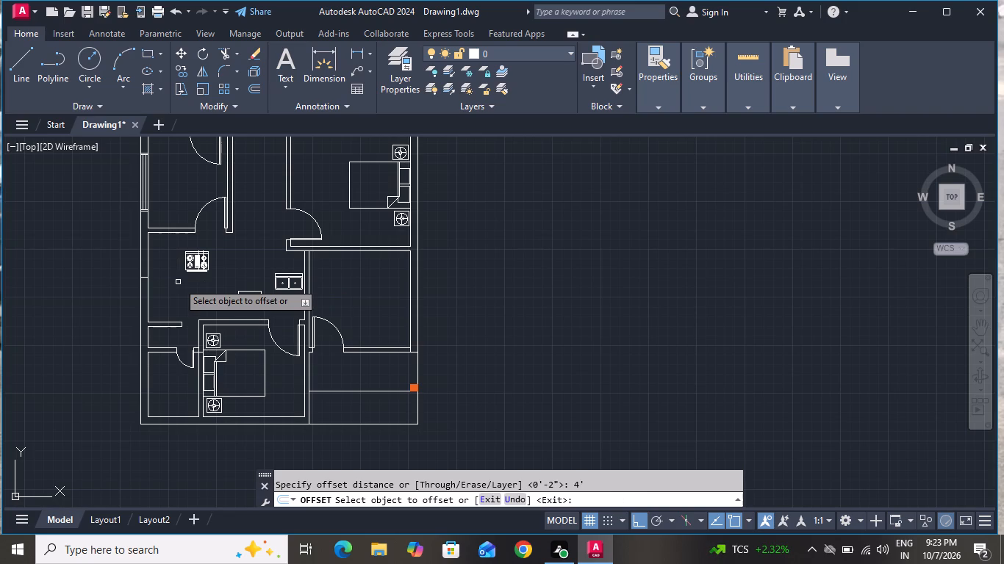
scroll(126, 285, up, 4)
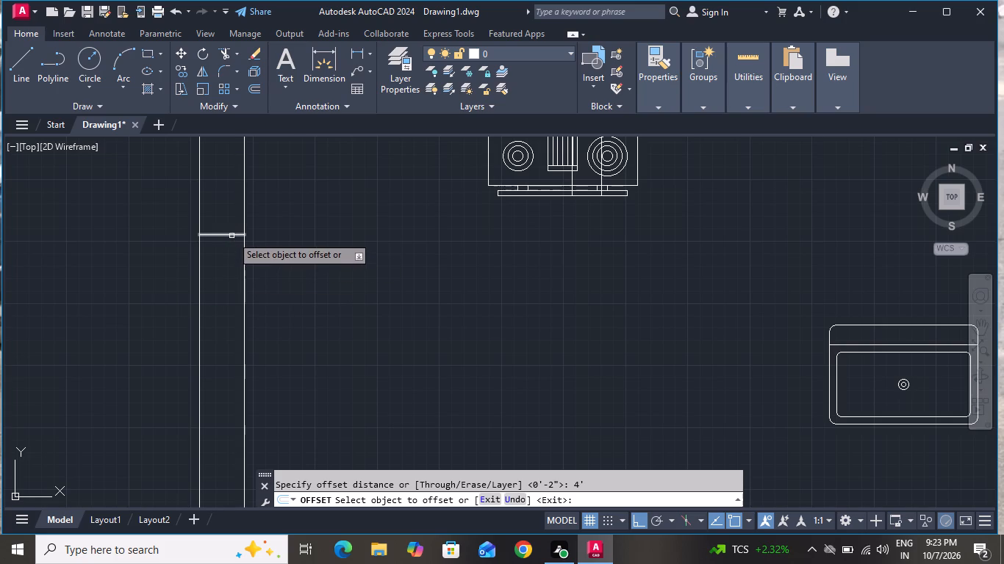
click(232, 236)
click(240, 175)
click(226, 234)
click(226, 341)
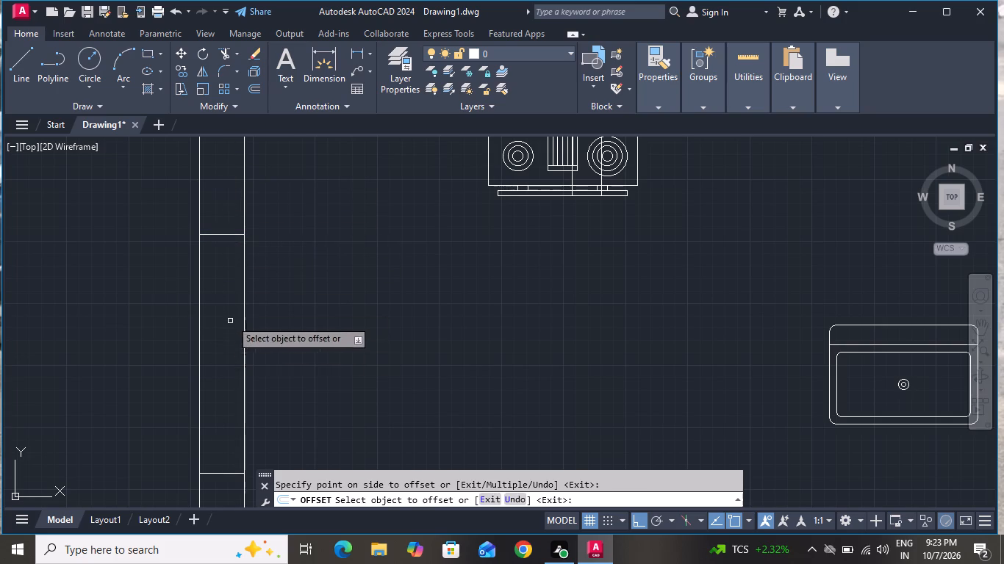
scroll(236, 305, up, 1)
scroll(236, 305, down, 4)
right_click(266, 297)
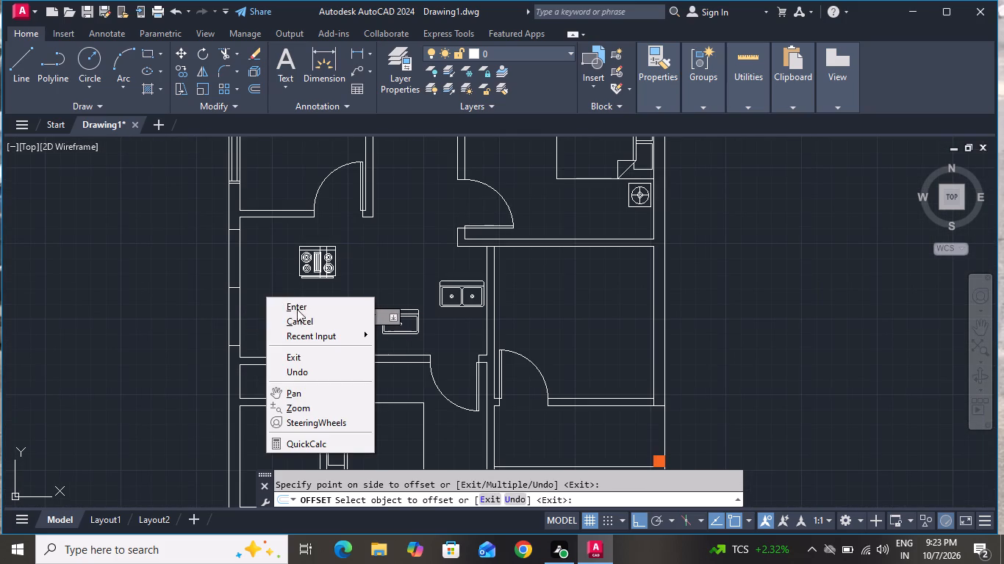
click(300, 319)
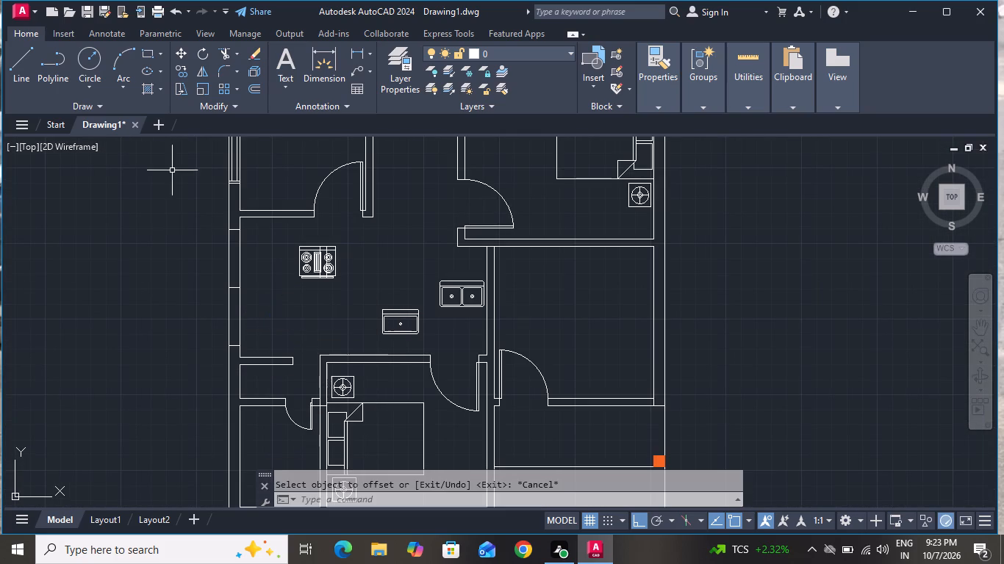
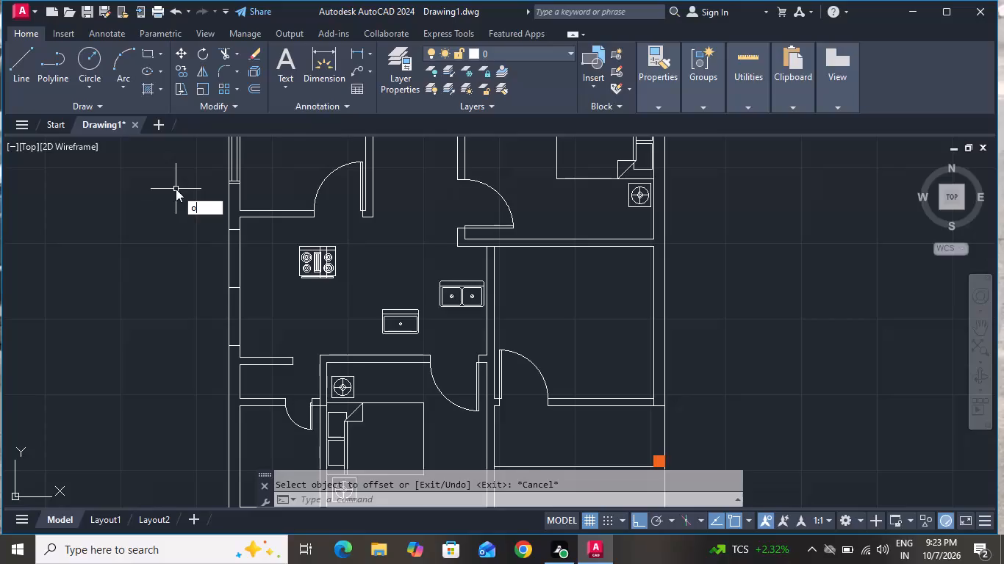
Offset both the north and south end lines of the kitchen's west-wall window by 2" toward the south.
key(2)
key(shift+quotedbl)
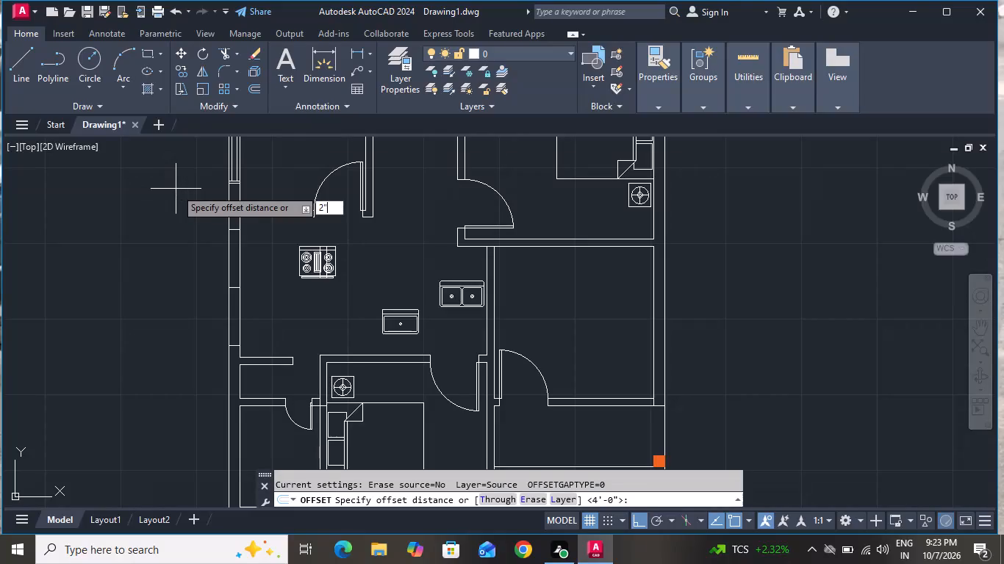
key(Return)
scroll(230, 351, up, 3)
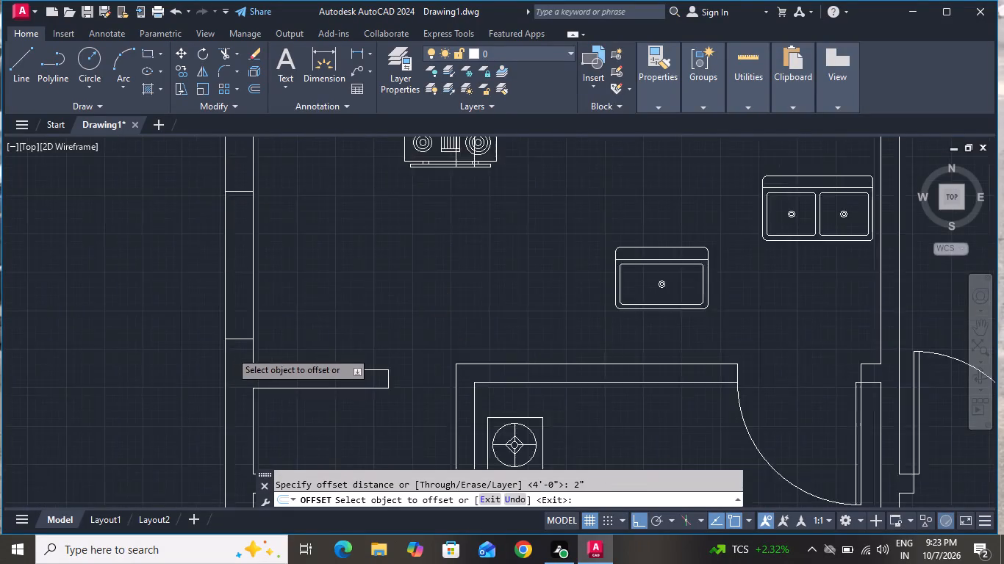
click(241, 332)
click(249, 364)
scroll(259, 332, down, 2)
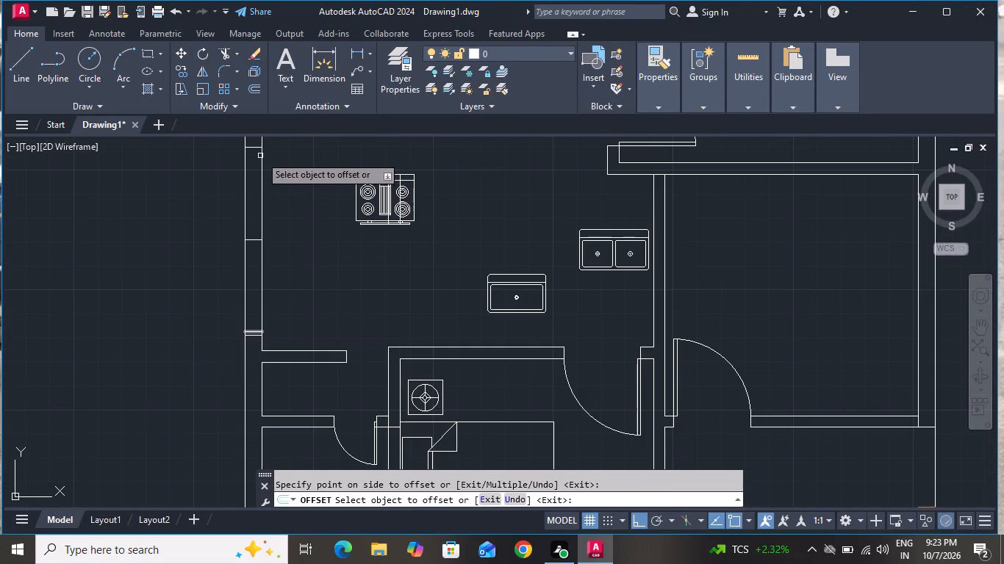
click(253, 149)
click(254, 134)
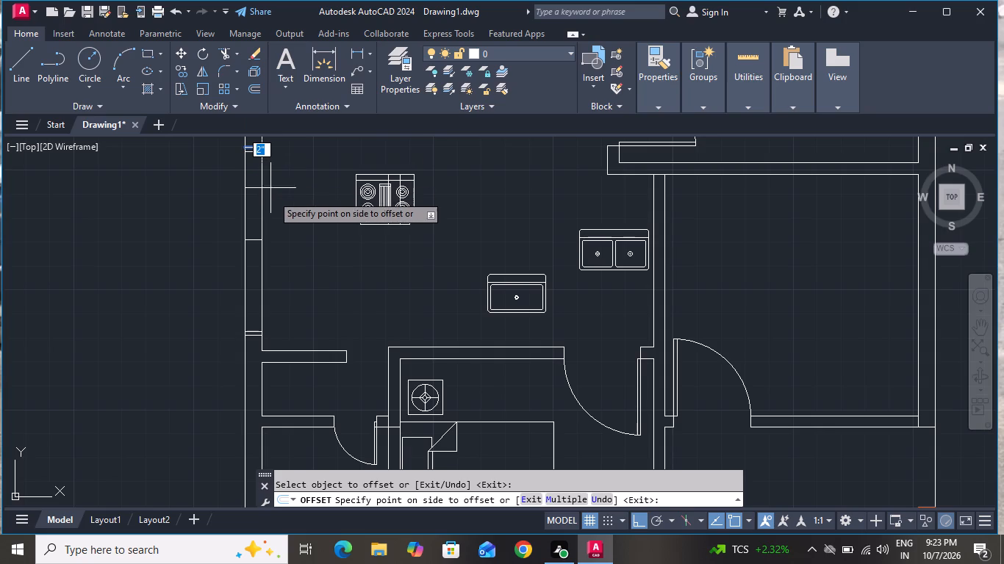
click(276, 202)
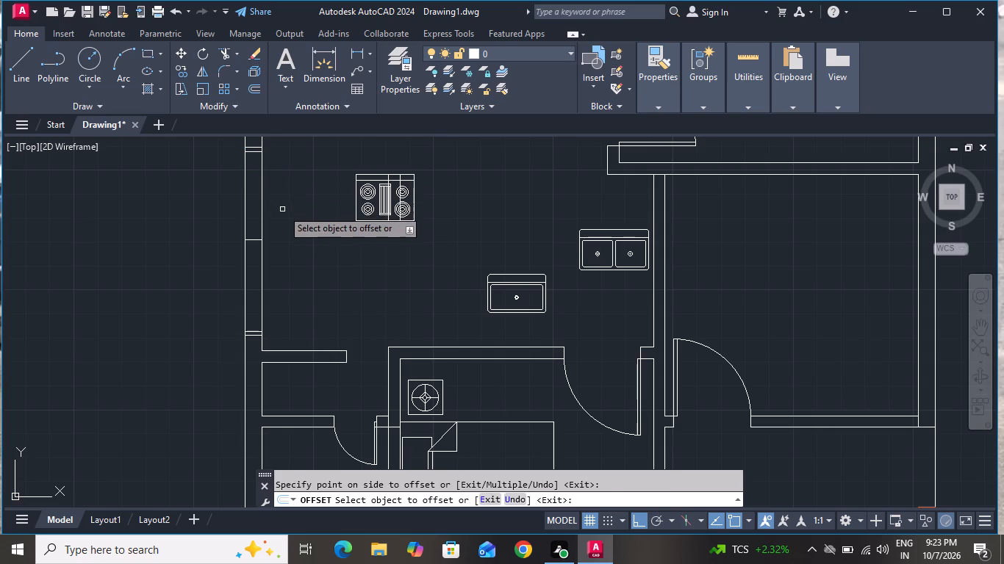
right_click(282, 209)
click(297, 228)
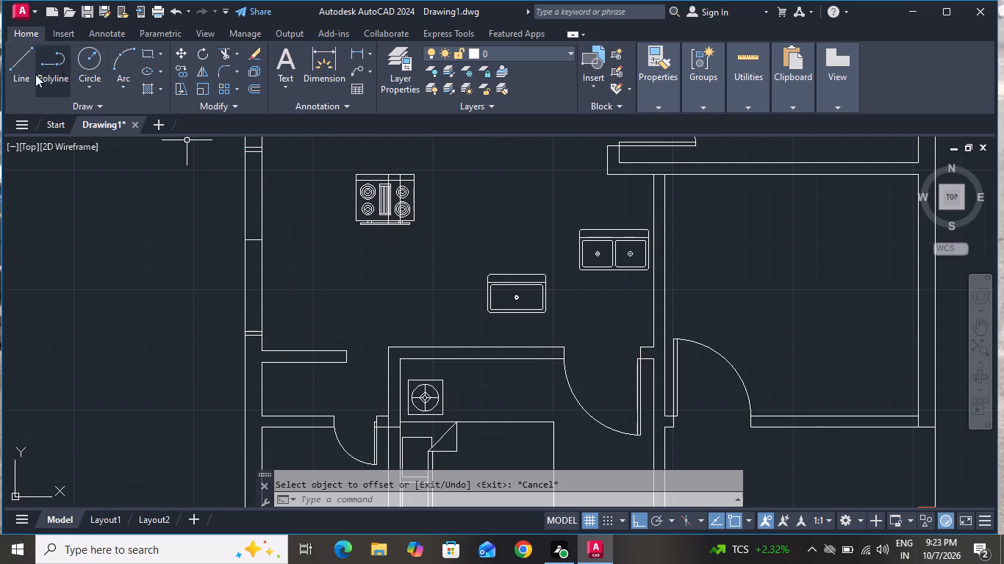
Draw a 7'-10" vertical line along the middle of the kitchen's west wall, between the window's two end frames.
click(14, 67)
scroll(271, 150, up, 3)
scroll(229, 151, down, 1)
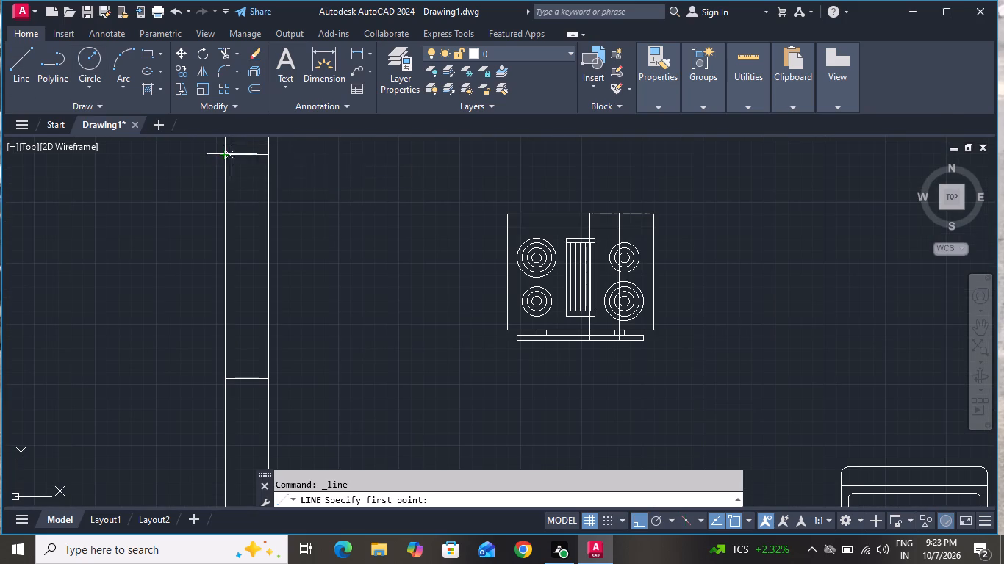
click(244, 155)
scroll(260, 288, down, 2)
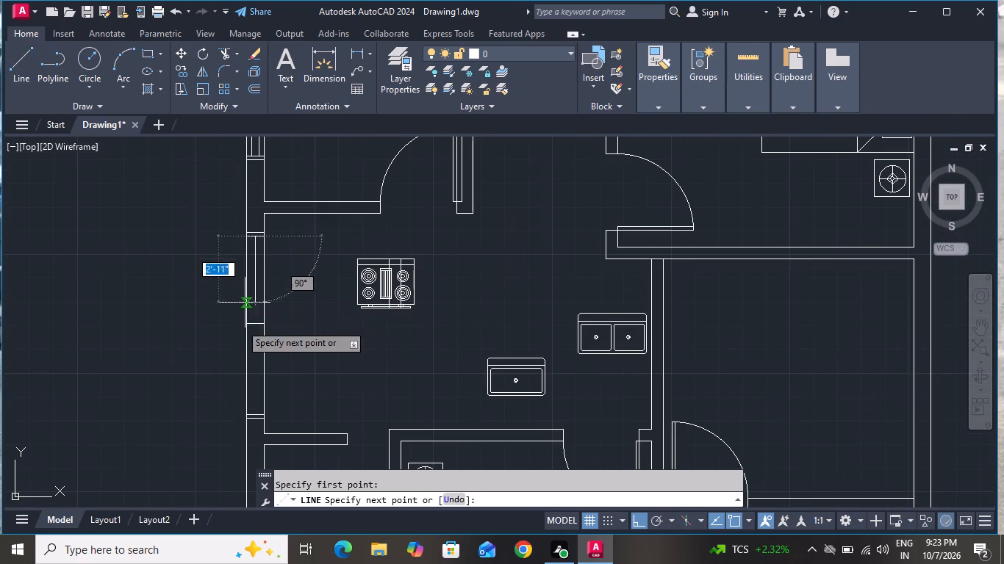
scroll(249, 397, up, 1)
scroll(249, 397, down, 1)
scroll(249, 397, up, 1)
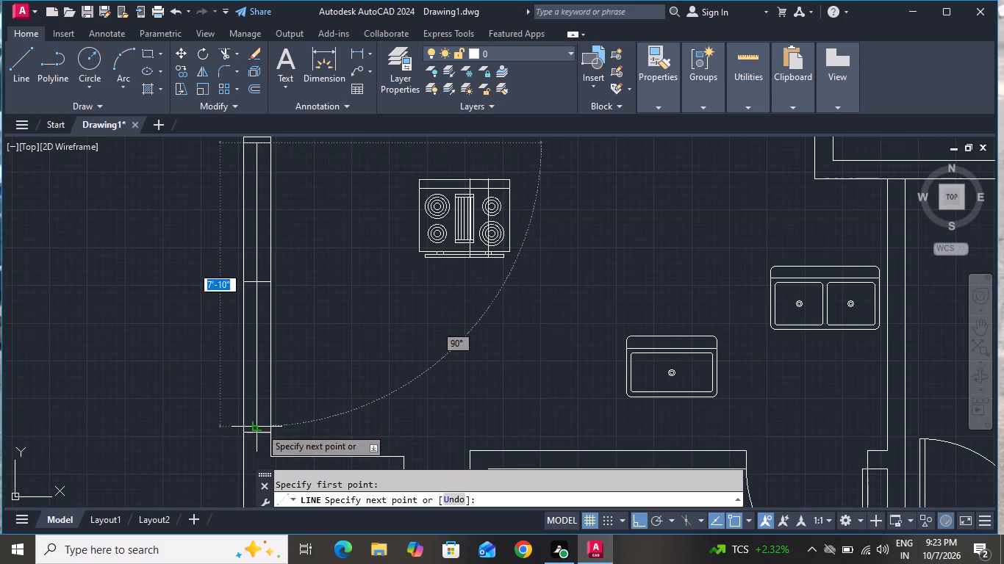
click(260, 427)
right_click(329, 369)
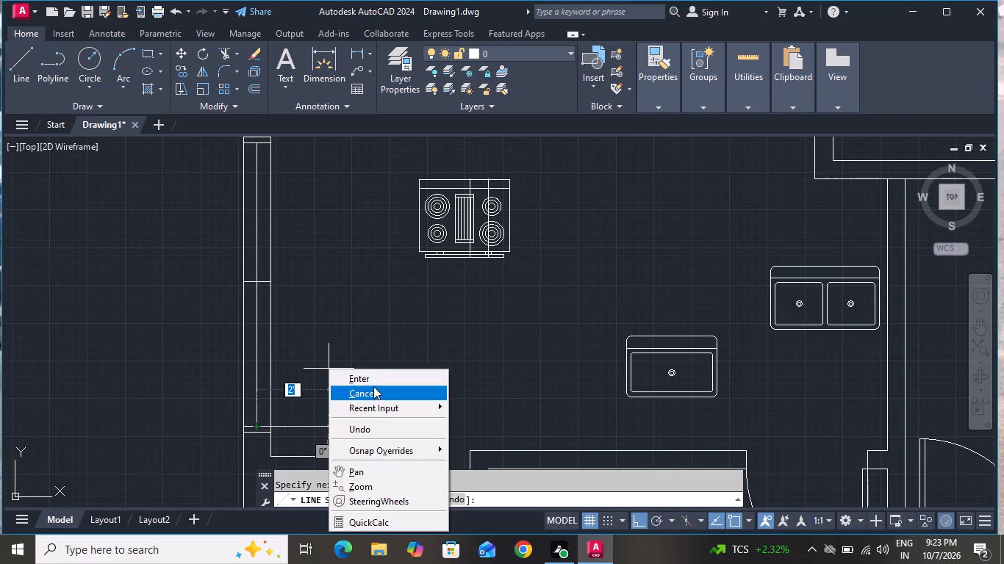
click(373, 394)
Offset the kitchen window's vertical centre line by 1" to both the west and east.
text(o)
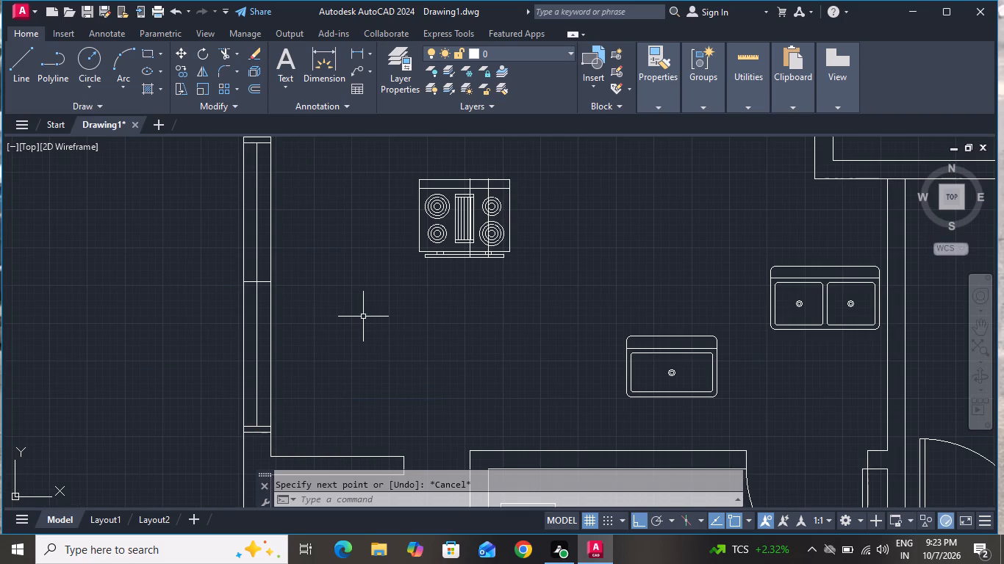
key(space)
key(2)
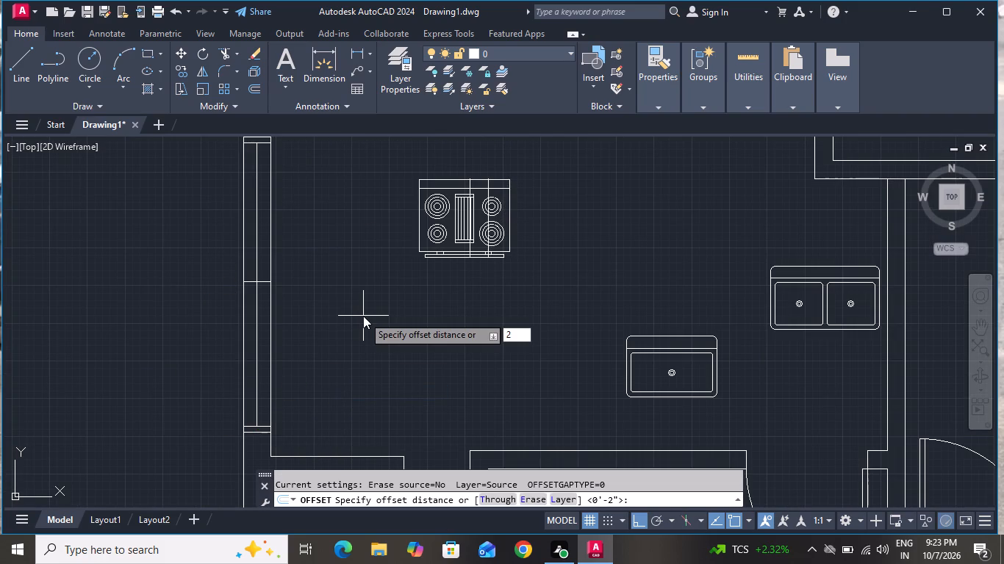
key(BackSpace)
key(1)
key(shift+quotedbl)
key(Return)
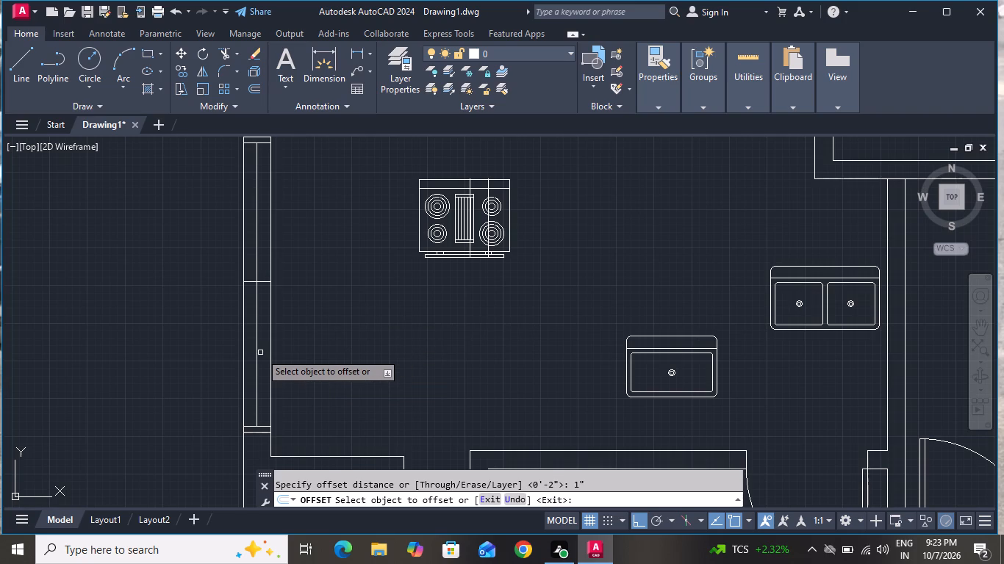
click(257, 354)
click(232, 350)
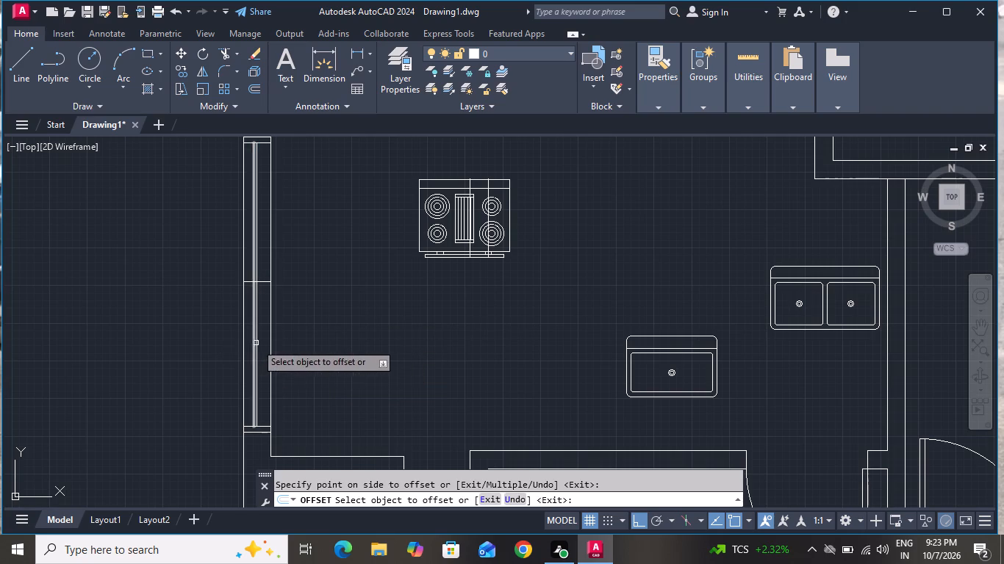
scroll(256, 343, up, 4)
click(259, 338)
click(308, 333)
scroll(309, 335, down, 1)
scroll(309, 335, up, 1)
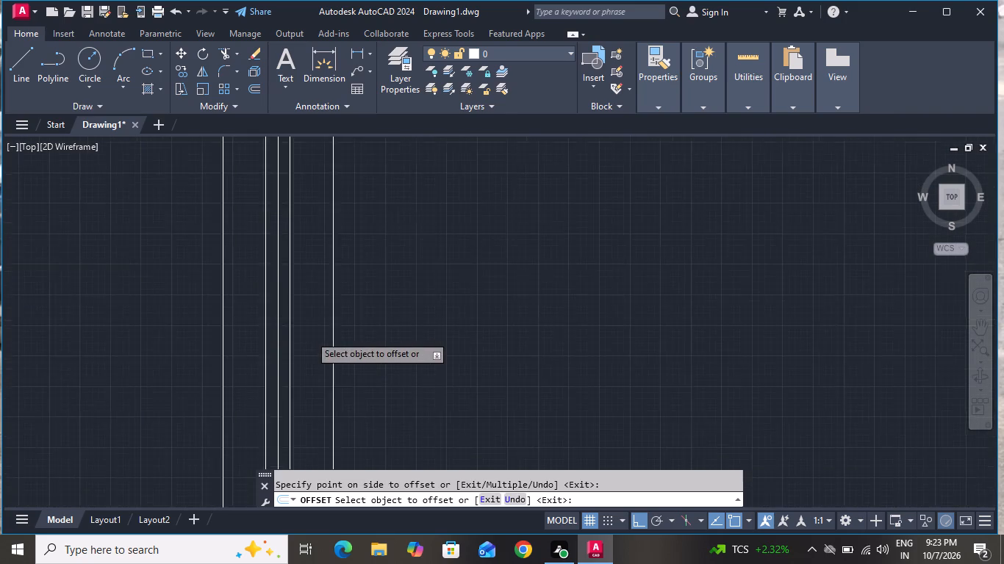
right_click(395, 325)
click(445, 347)
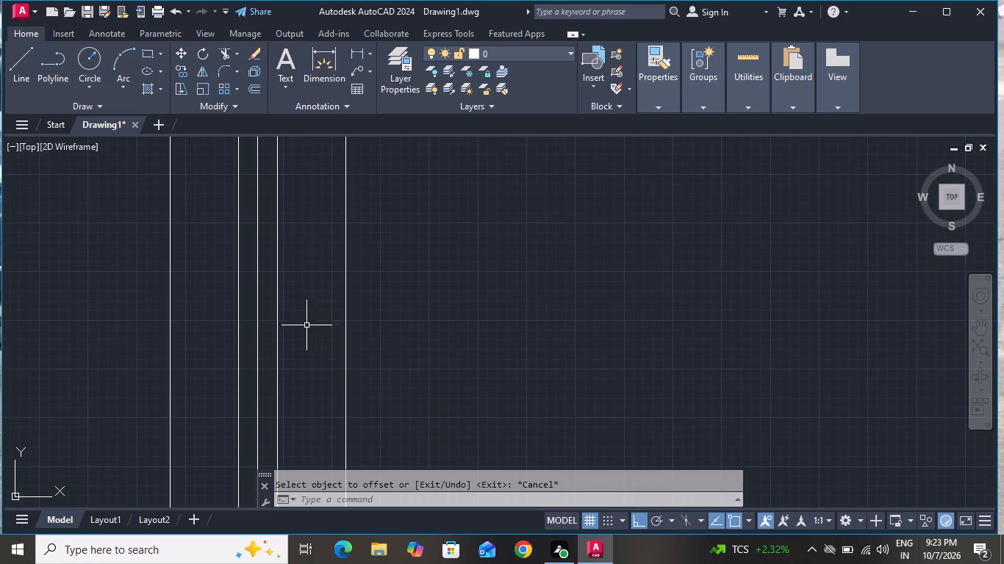
Erase the kitchen window's vertical centre line and the short horizontal line crossing the middle of the window.
click(257, 339)
key(Delete)
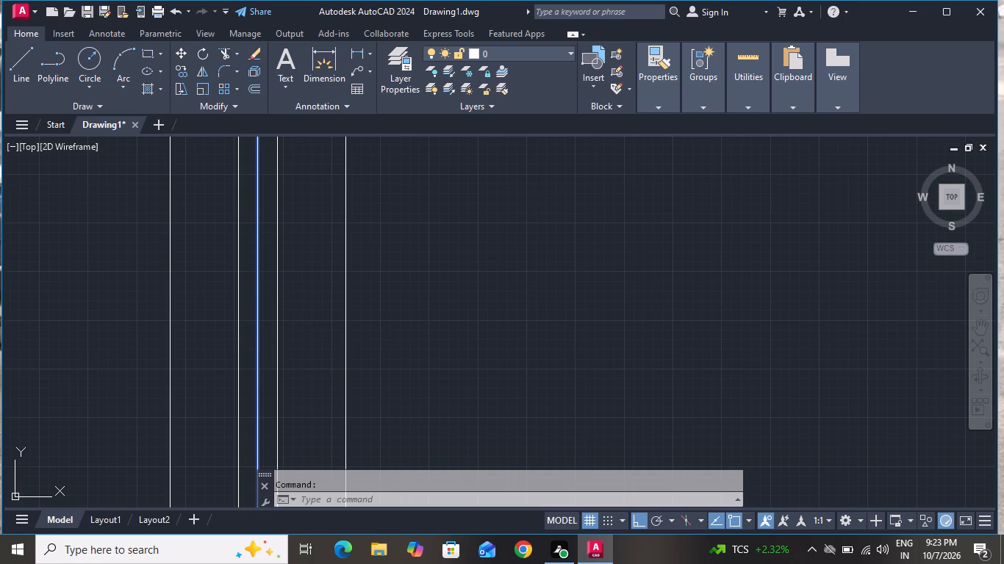
scroll(262, 341, down, 3)
scroll(262, 341, up, 1)
scroll(264, 343, down, 3)
scroll(257, 299, up, 2)
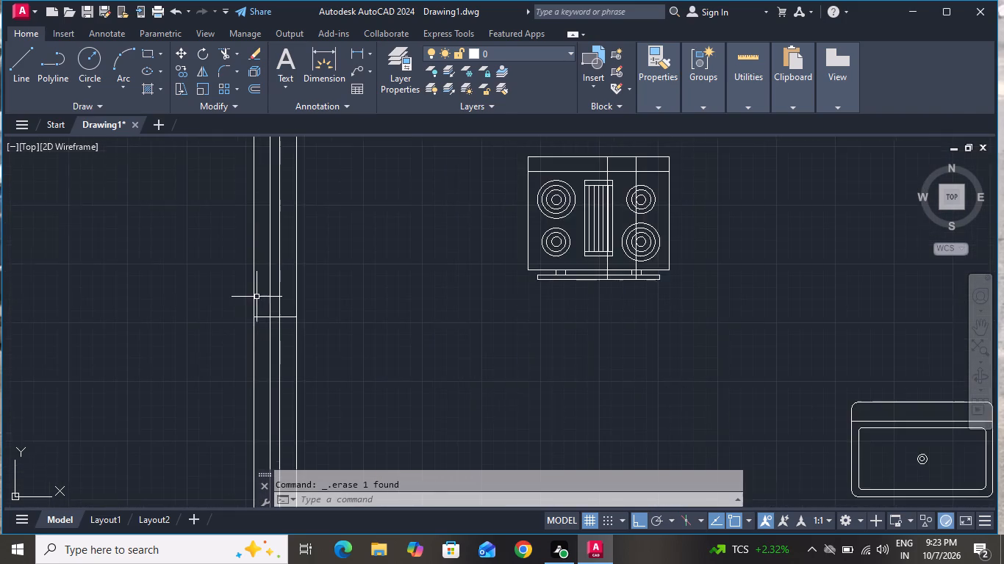
scroll(257, 297, up, 1)
scroll(257, 297, down, 1)
click(259, 318)
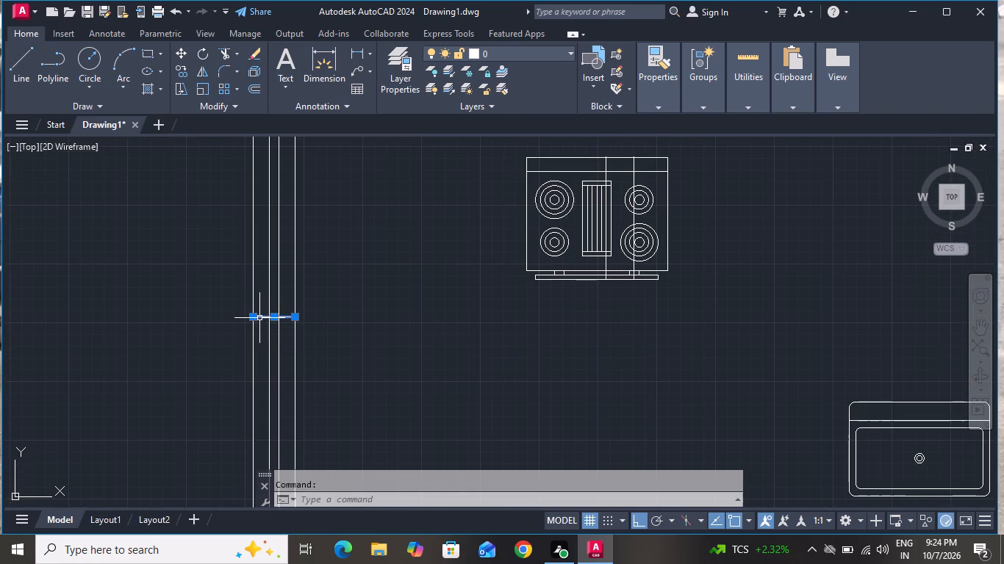
key(Delete)
scroll(279, 328, down, 4)
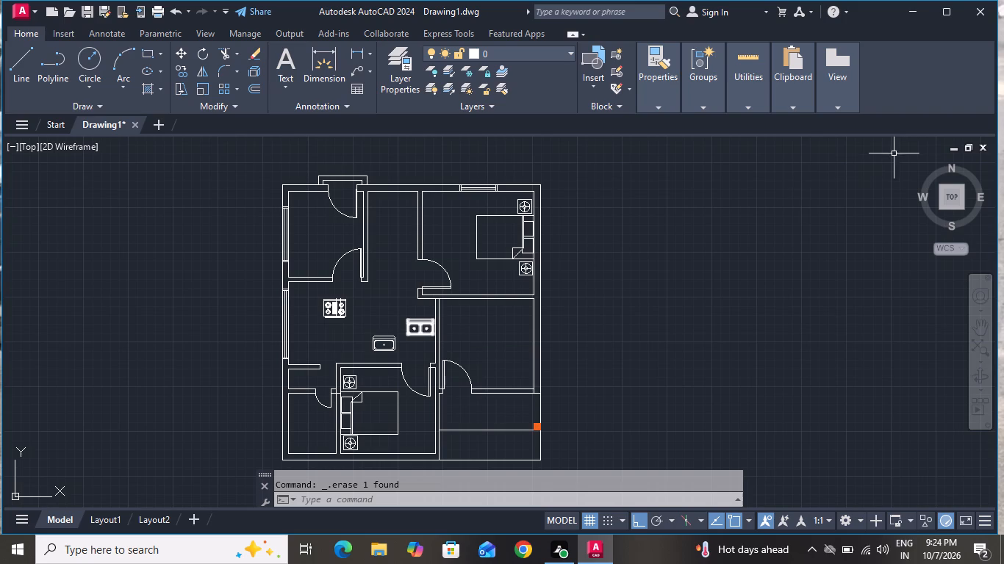
Copy the northeast bedroom's north-wall window, from its southwest corner, onto the outer face of the southern bedroom's south wall.
scroll(476, 178, up, 2)
scroll(542, 203, up, 1)
scroll(542, 203, down, 1)
scroll(542, 203, up, 1)
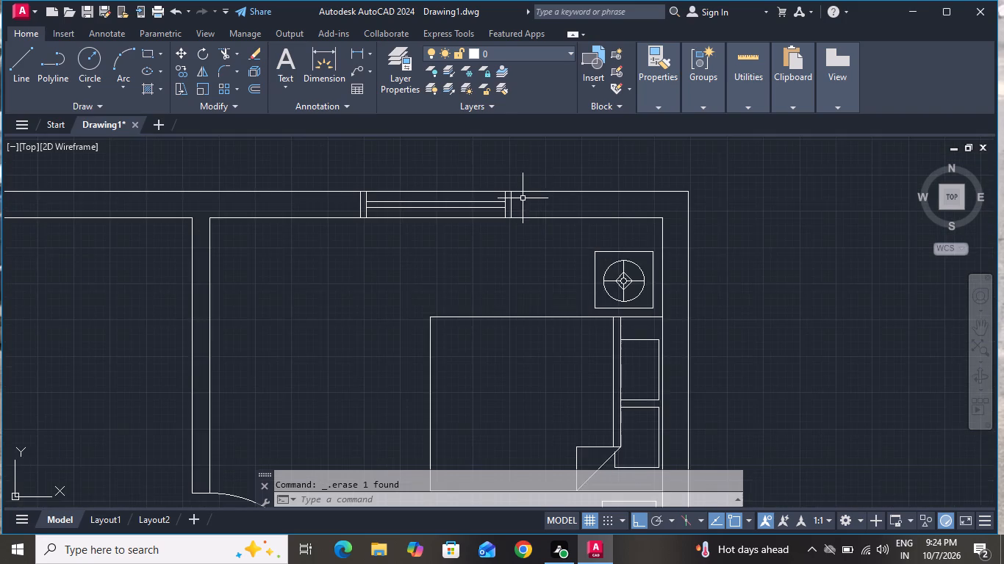
scroll(517, 198, up, 2)
scroll(517, 198, down, 1)
click(520, 198)
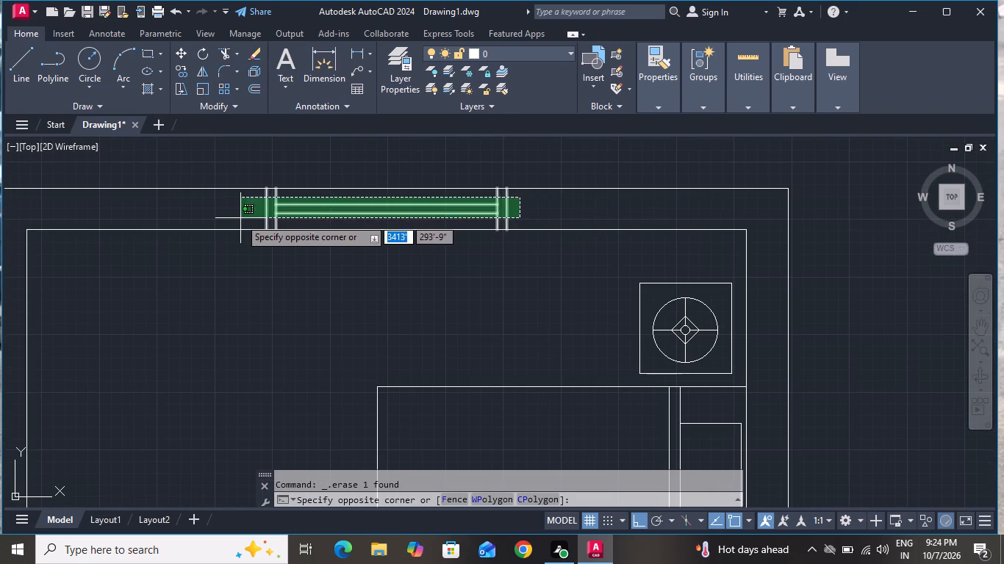
click(239, 219)
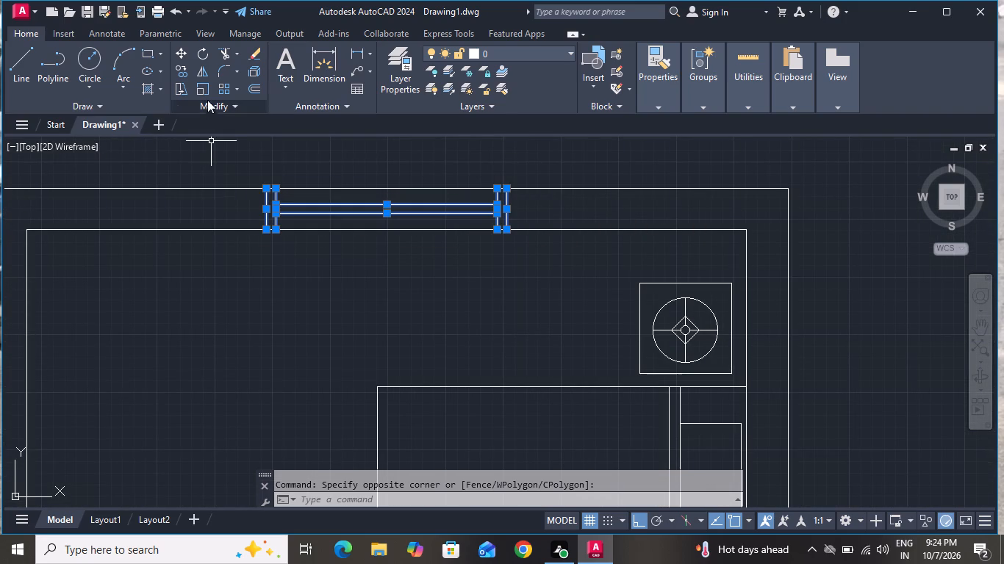
click(183, 69)
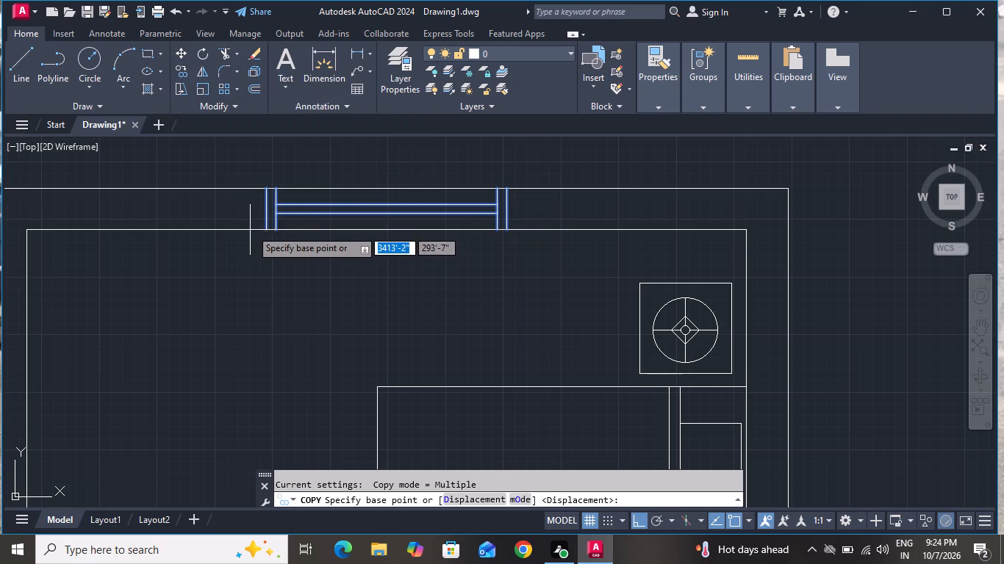
click(265, 227)
scroll(262, 313, up, 1)
scroll(262, 313, down, 2)
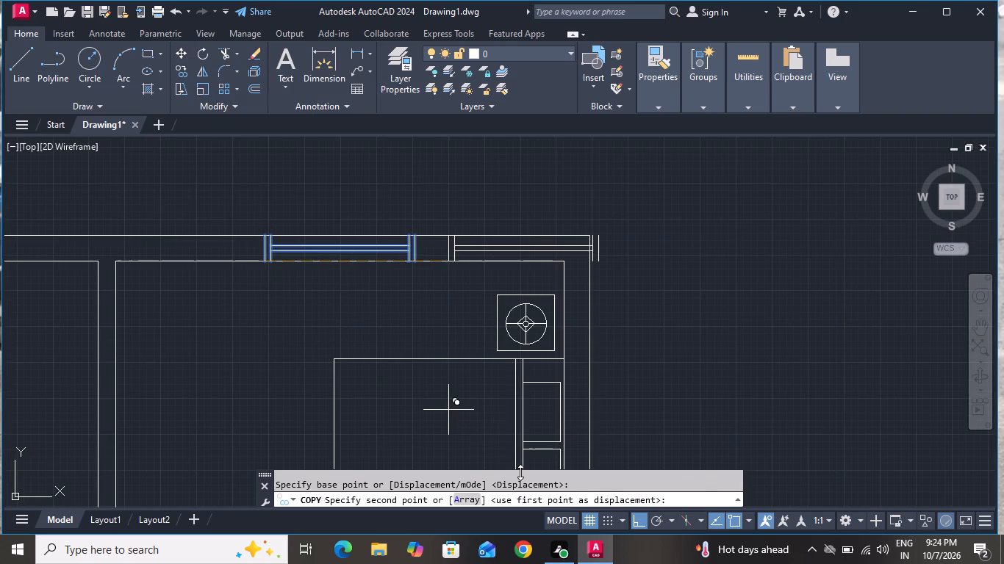
click(645, 526)
scroll(365, 275, down, 3)
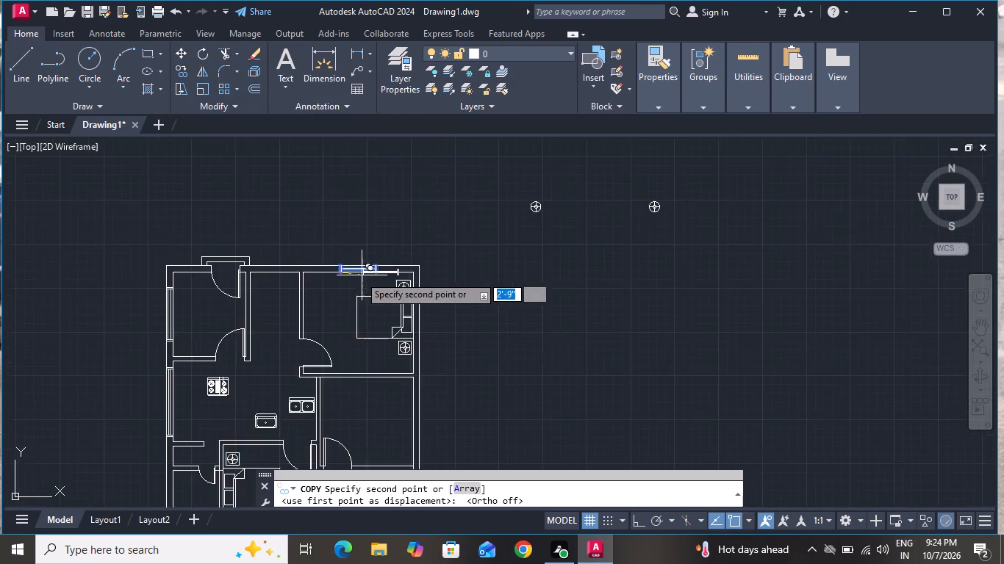
scroll(346, 270, down, 3)
scroll(340, 330, up, 3)
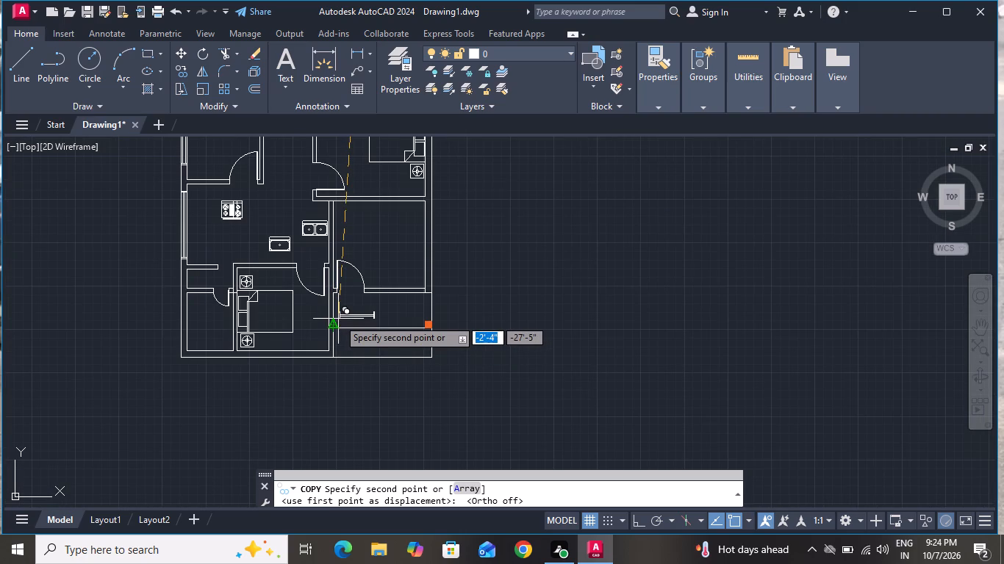
scroll(279, 352, up, 1)
scroll(279, 352, down, 1)
scroll(279, 352, up, 3)
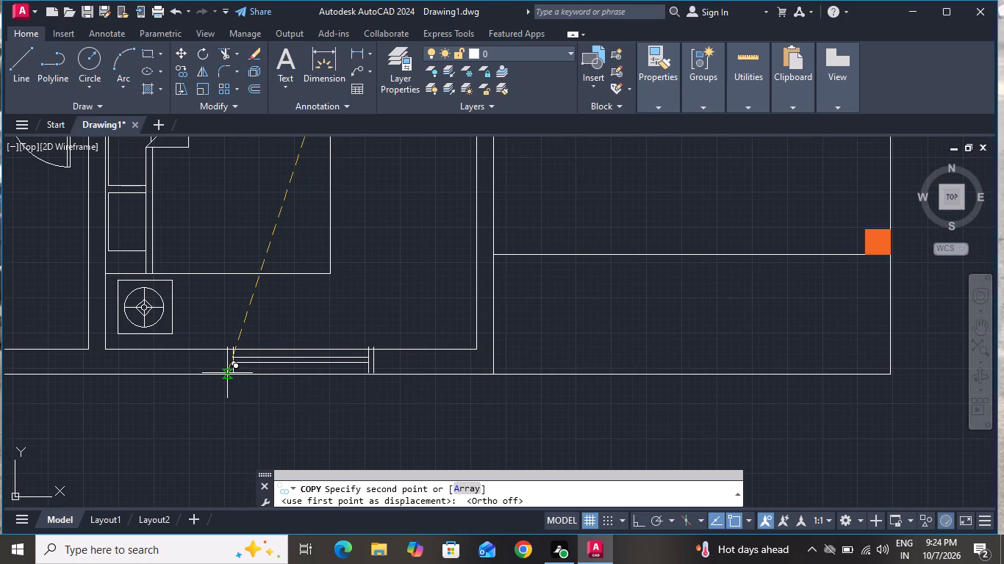
scroll(227, 373, up, 4)
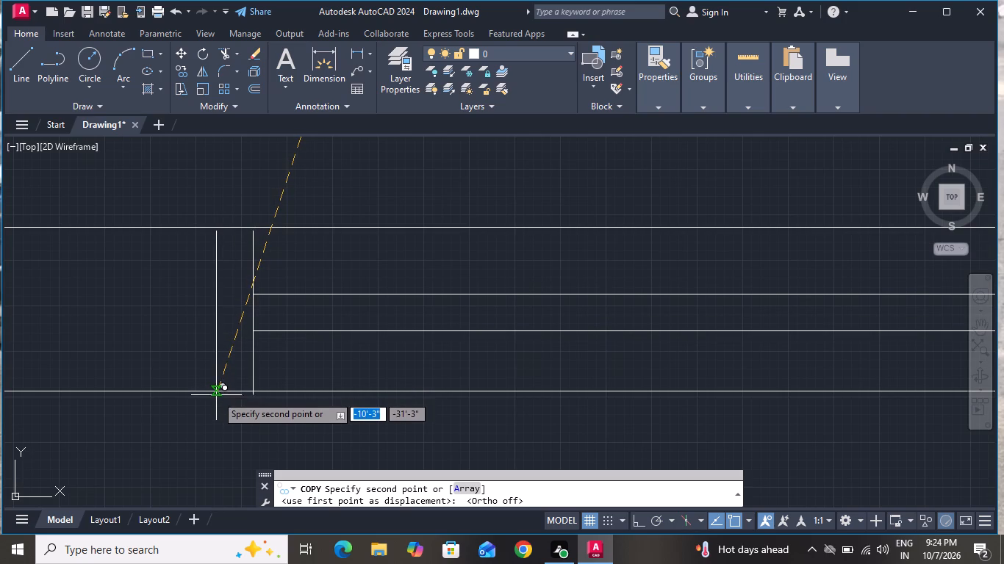
click(216, 391)
Place another copy of the window in the south wall of the room below the northeast bedroom, between the door and east wall.
scroll(273, 372, down, 3)
scroll(273, 372, up, 1)
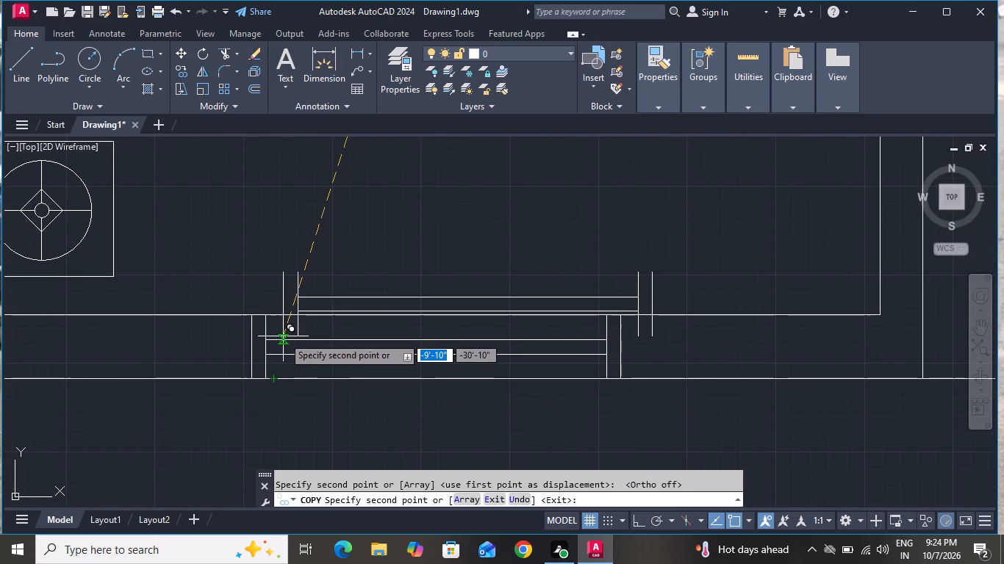
scroll(309, 286, down, 3)
scroll(523, 206, down, 1)
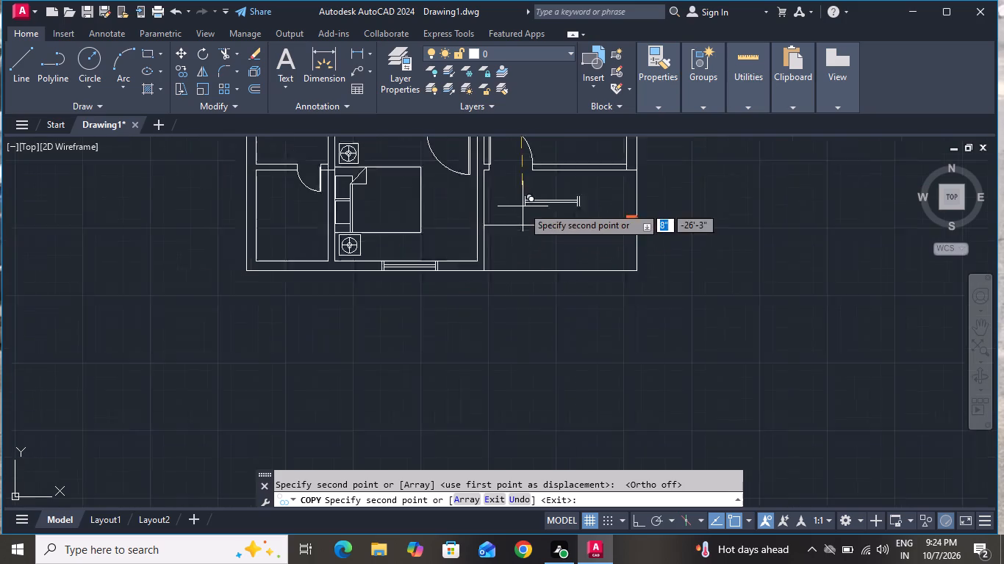
scroll(523, 206, down, 2)
scroll(544, 199, up, 2)
scroll(544, 199, down, 1)
scroll(545, 174, up, 5)
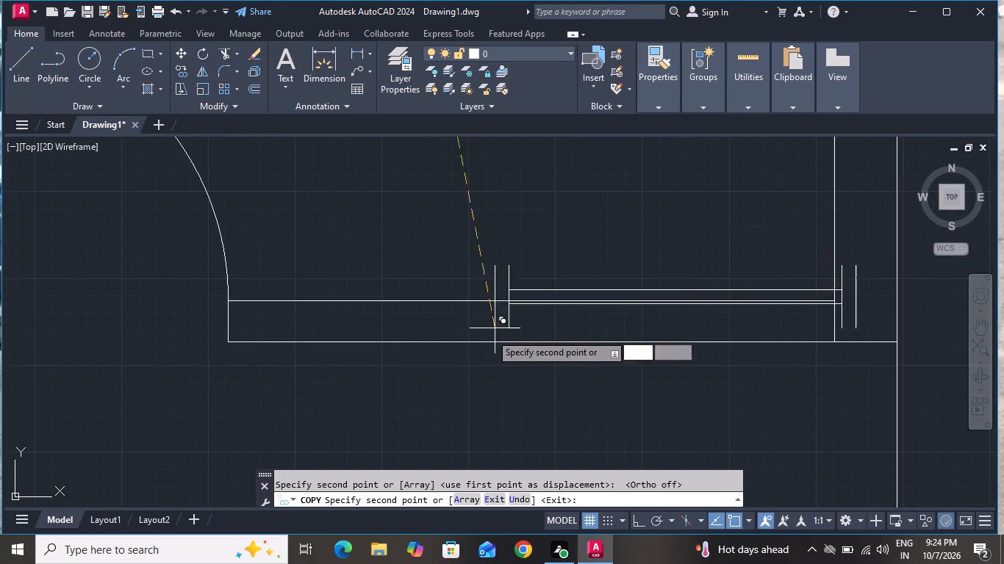
scroll(433, 348, up, 2)
scroll(433, 348, down, 1)
scroll(433, 348, up, 1)
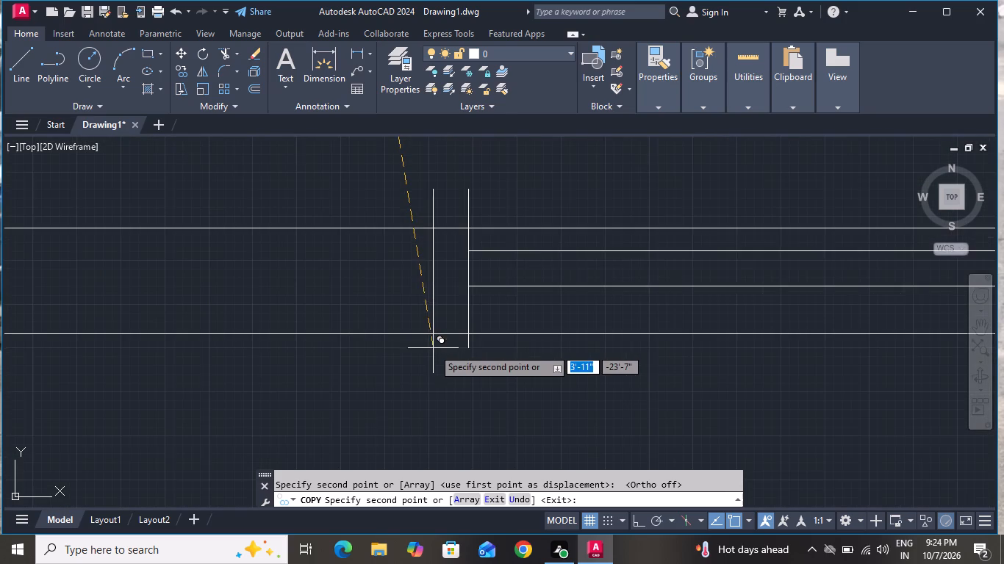
click(433, 333)
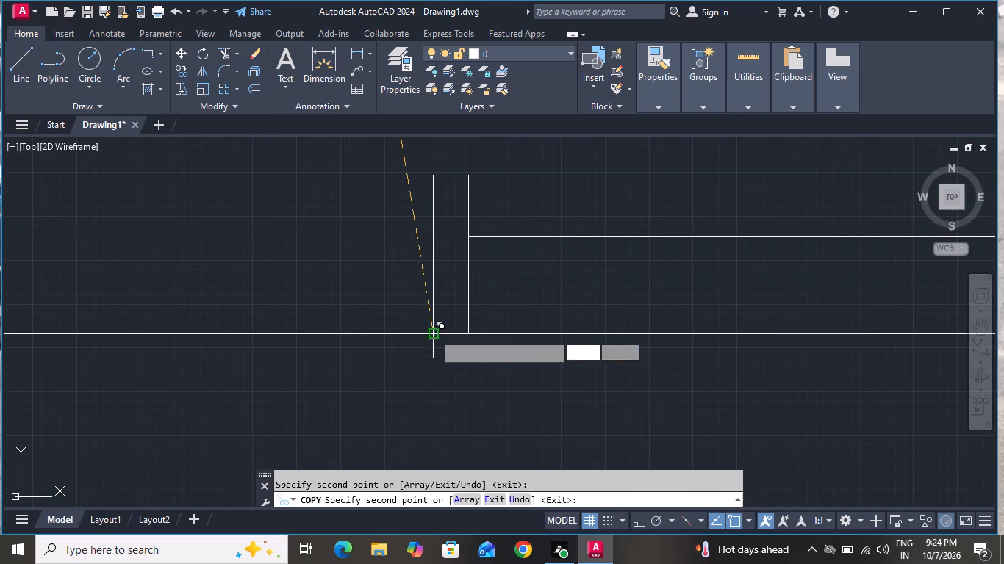
End the window copying without placing any further copies.
scroll(345, 397, down, 1)
scroll(339, 403, up, 1)
scroll(329, 411, down, 3)
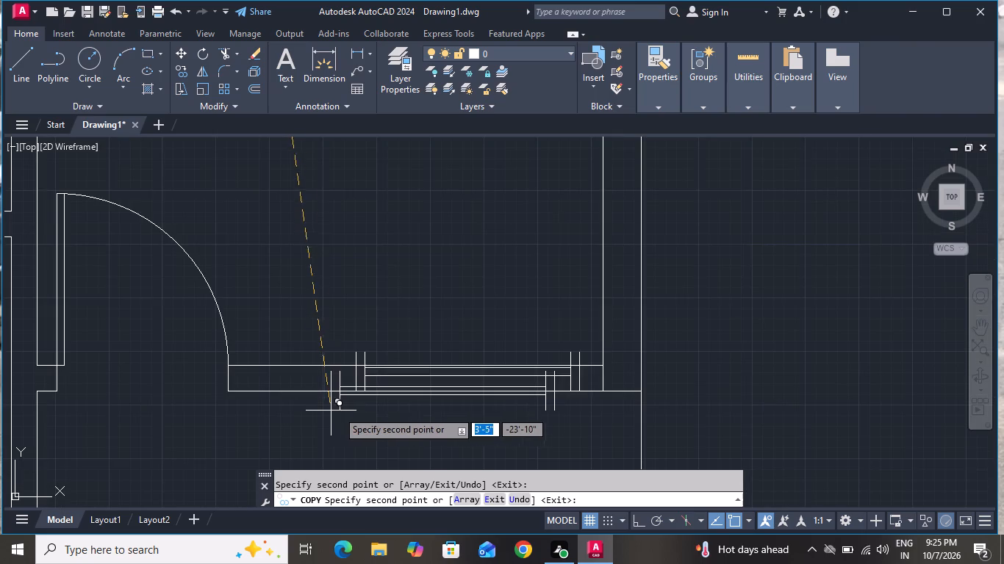
scroll(460, 341, down, 2)
scroll(584, 341, down, 2)
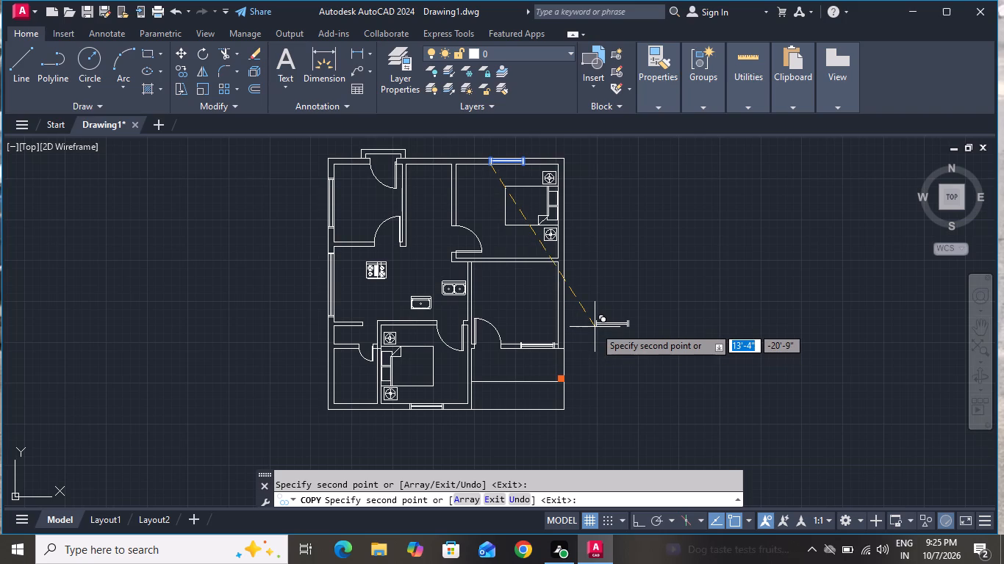
right_click(588, 311)
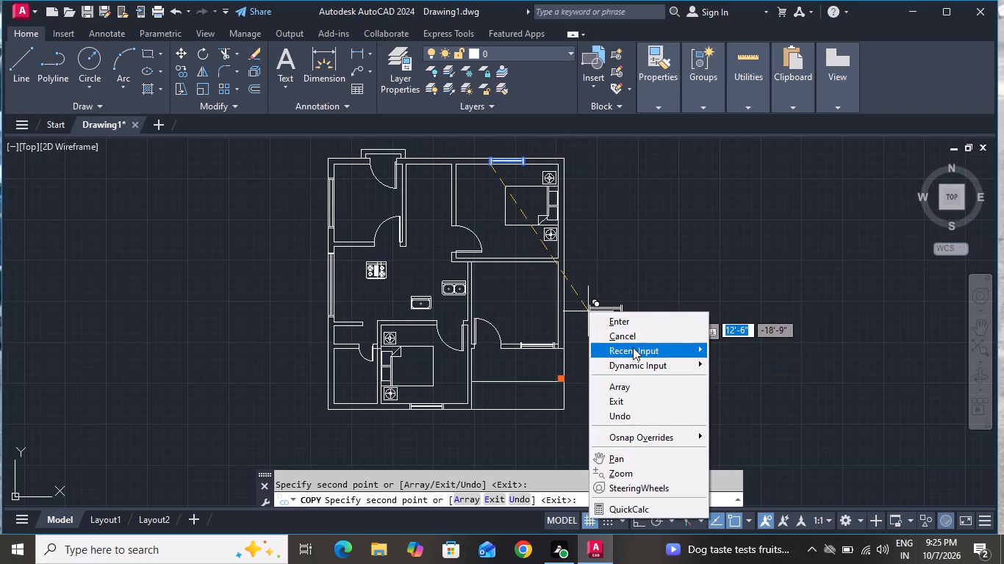
click(637, 331)
Trim the copied window's four jamb line ends that project north of the south wall's inner face, beside the door.
scroll(541, 335, up, 2)
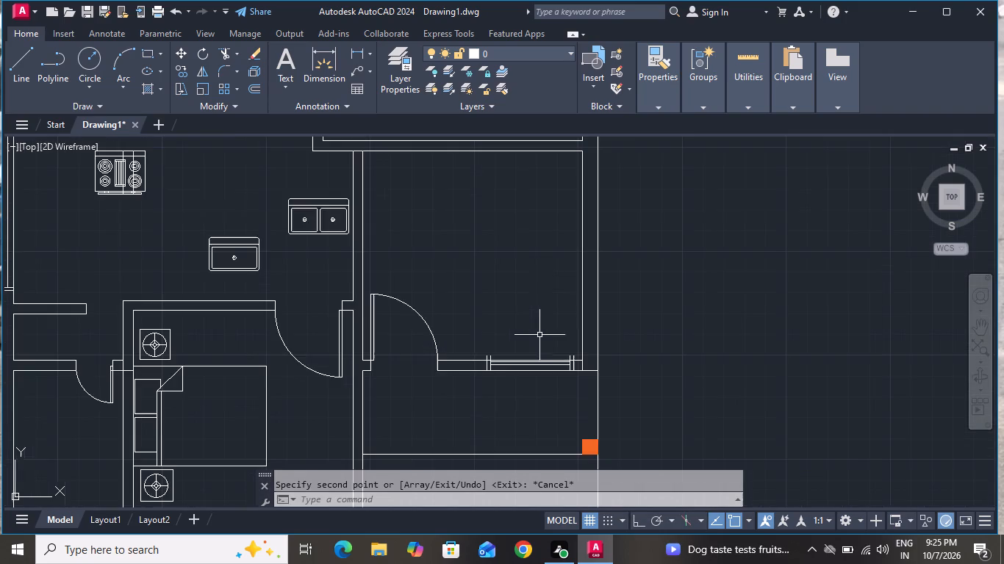
scroll(539, 335, up, 1)
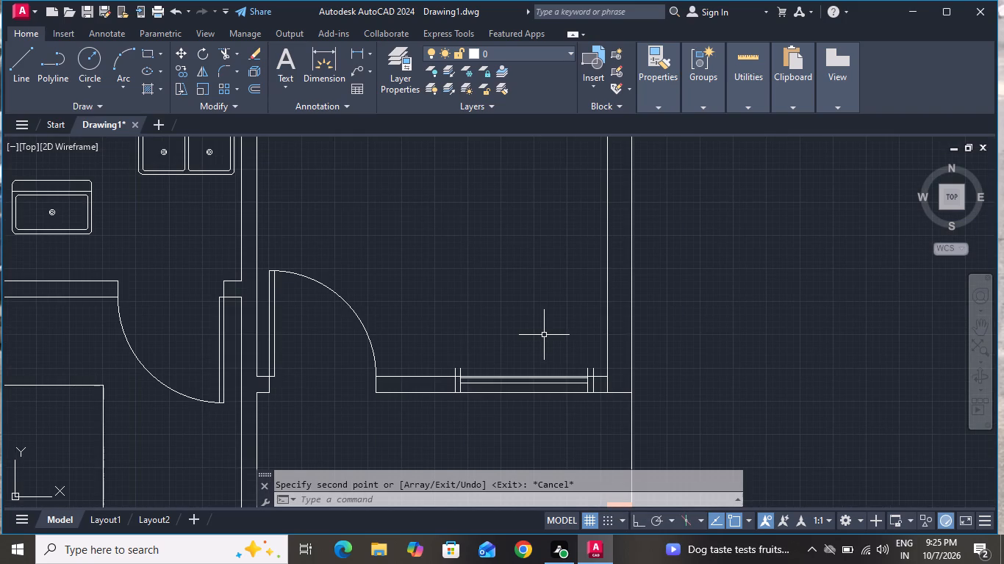
scroll(546, 344, down, 2)
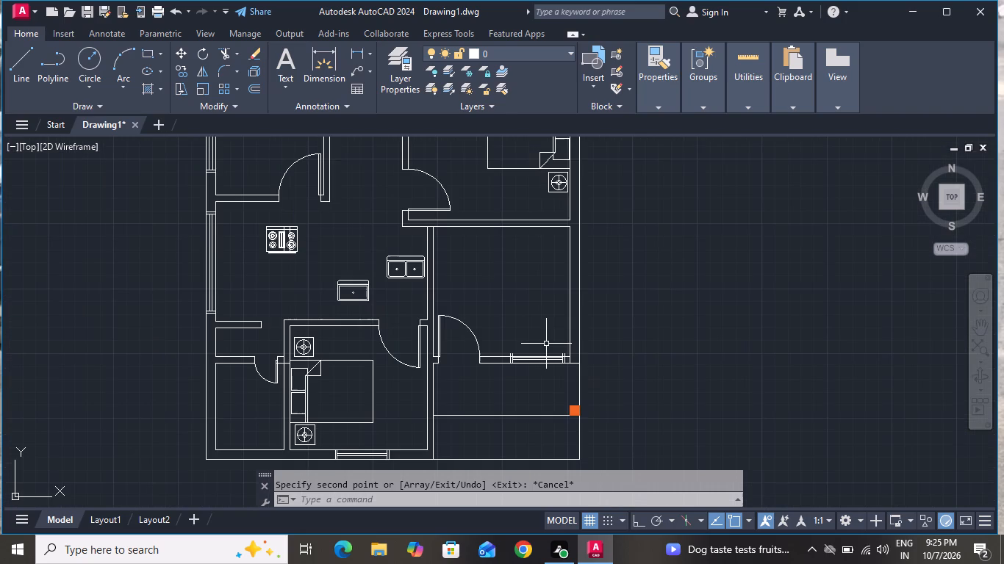
scroll(551, 347, up, 4)
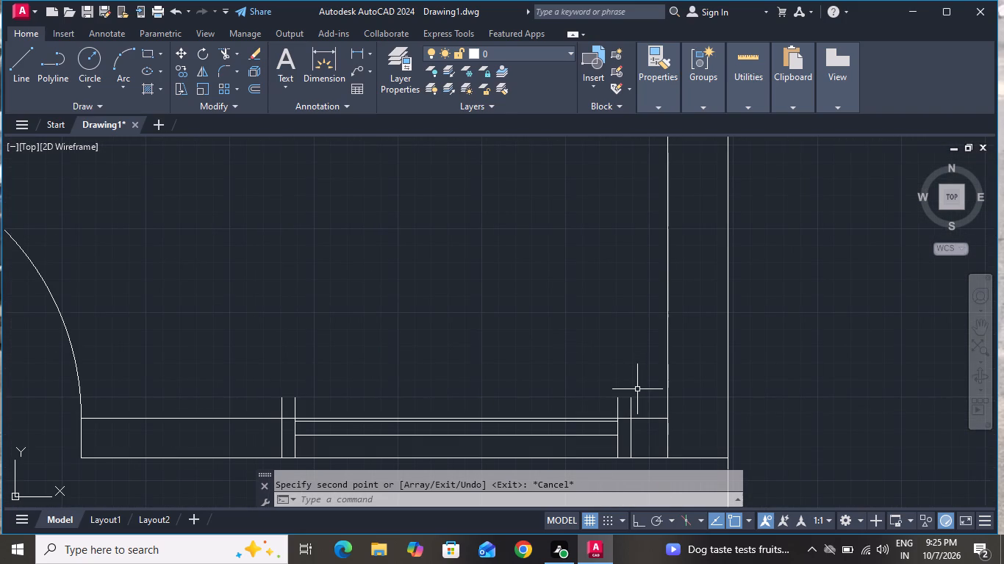
text(tr)
key(space)
key(space)
click(637, 390)
click(612, 401)
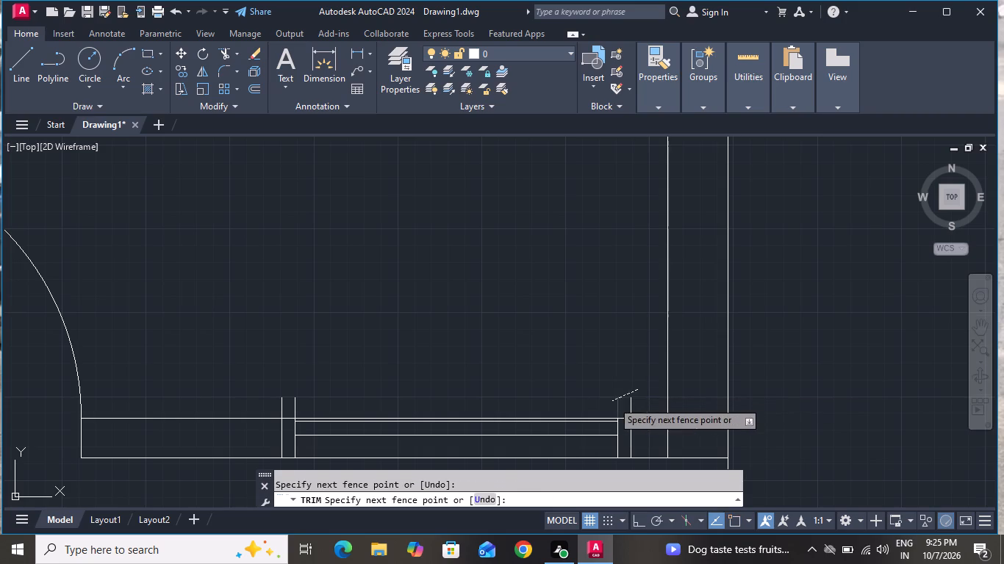
click(618, 399)
click(639, 402)
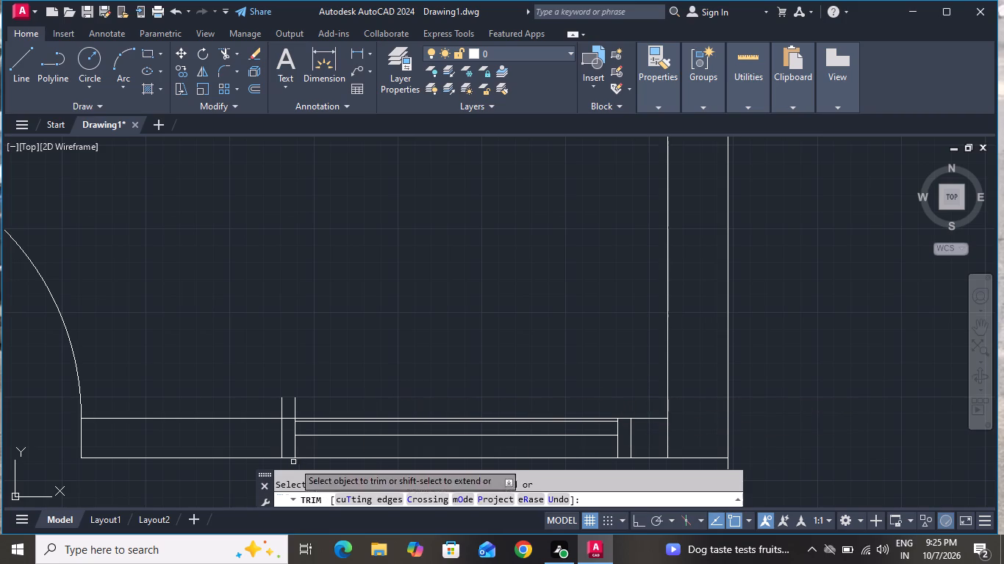
scroll(303, 407, up, 2)
click(304, 404)
click(222, 397)
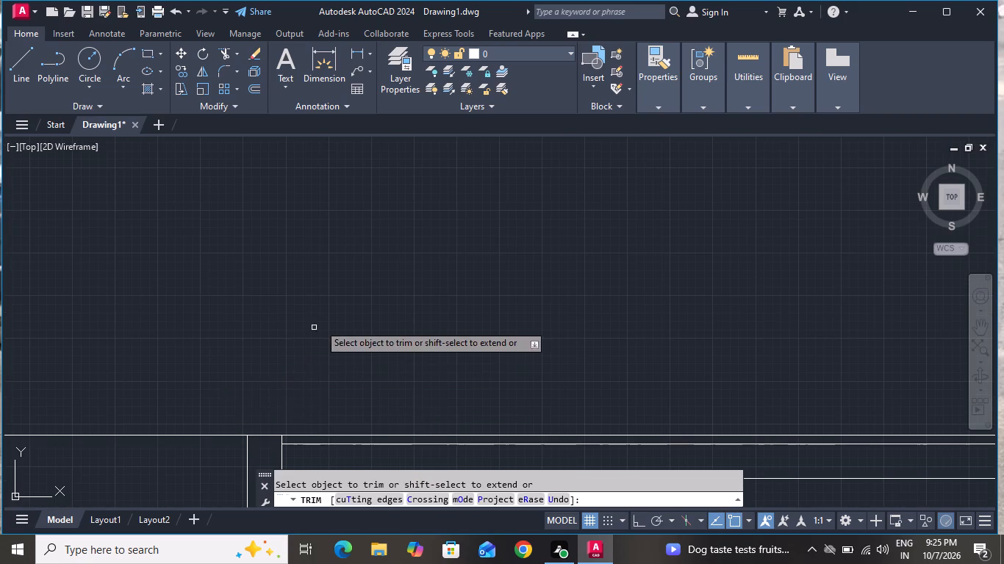
scroll(346, 297, down, 2)
right_click(345, 297)
click(390, 319)
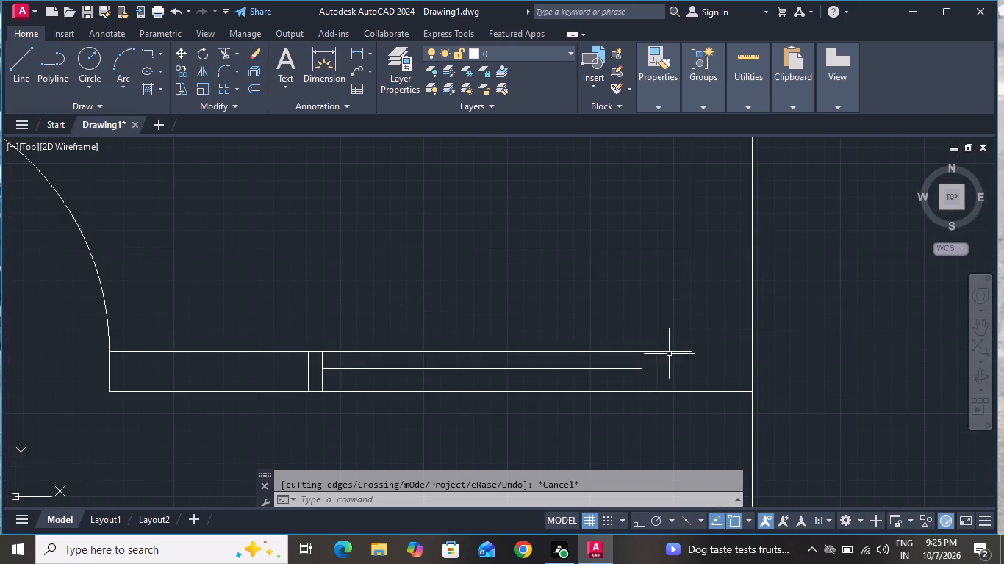
Move the trimmed south-wall window, using the picked north end of its inner east jamb line as the displacement.
scroll(680, 355, up, 3)
click(627, 364)
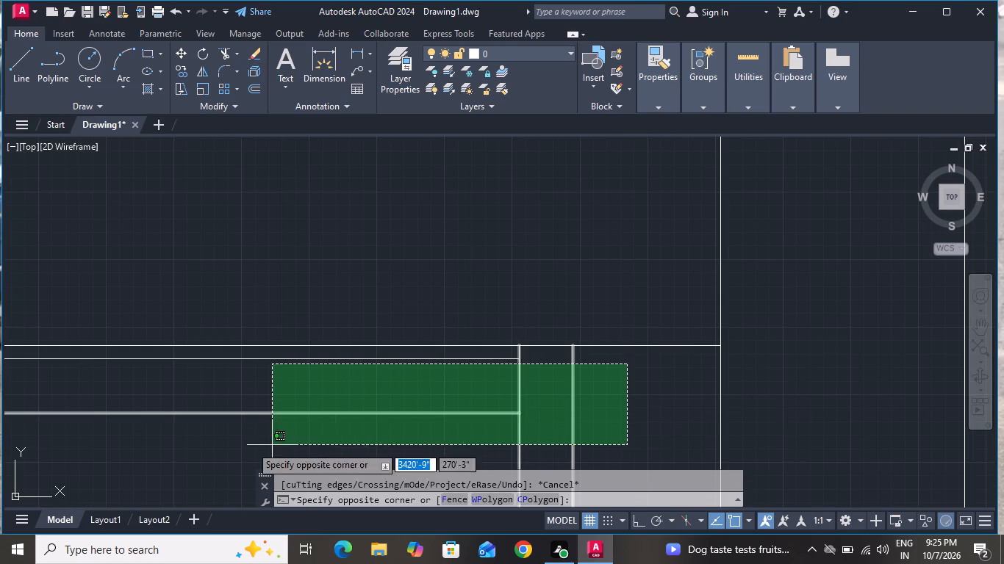
scroll(169, 435, up, 1)
scroll(169, 435, down, 3)
scroll(169, 435, up, 1)
scroll(169, 435, down, 3)
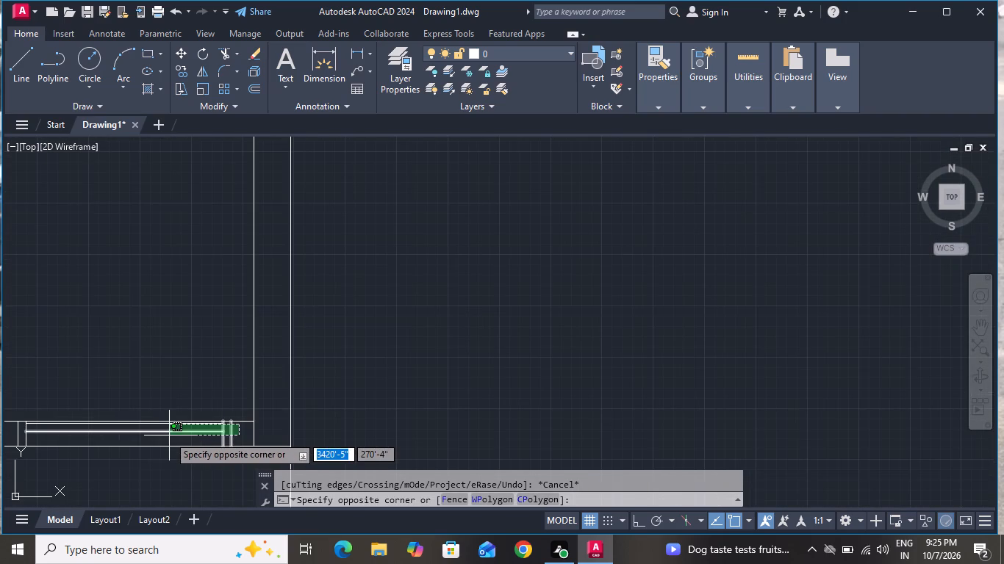
scroll(10, 446, up, 3)
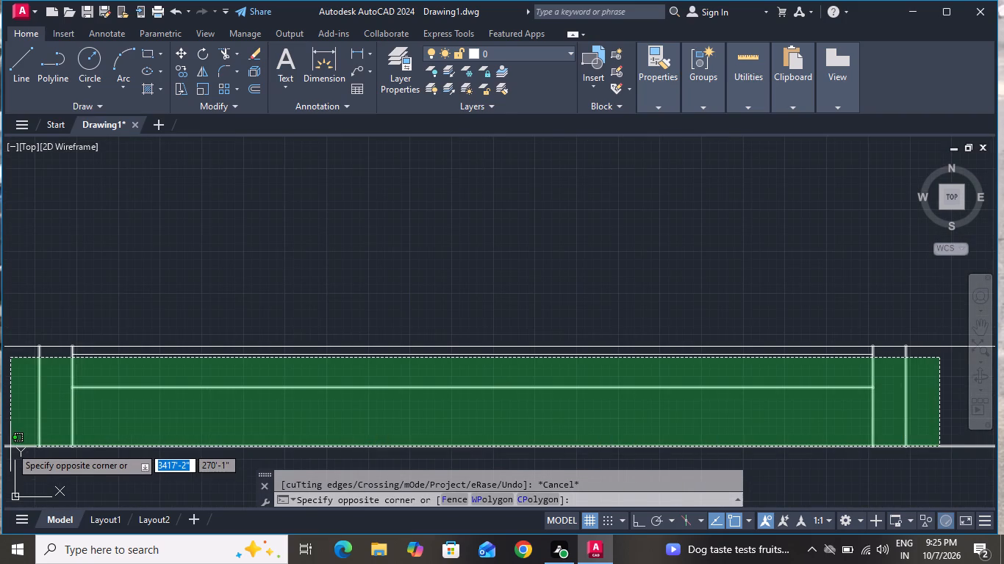
click(12, 430)
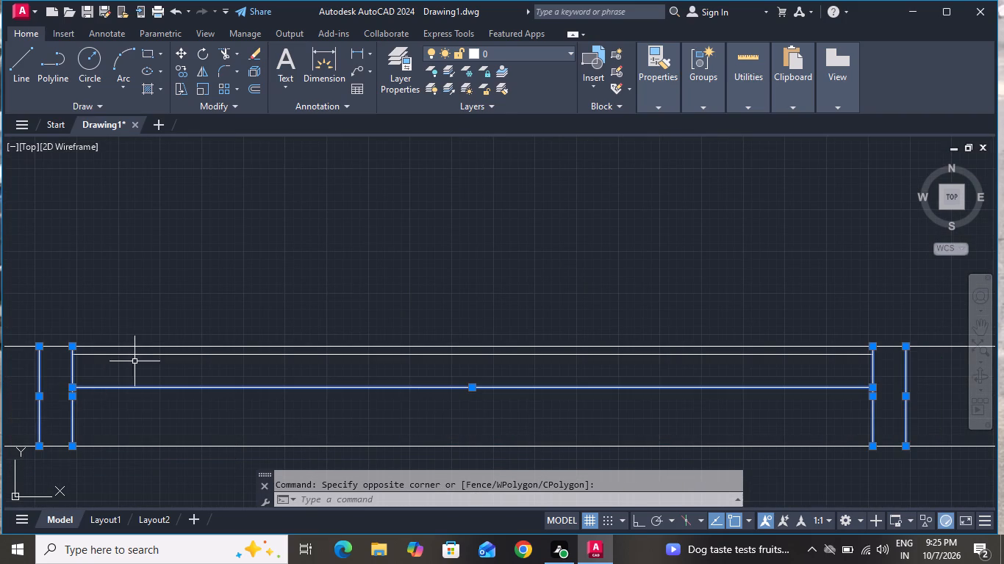
click(145, 353)
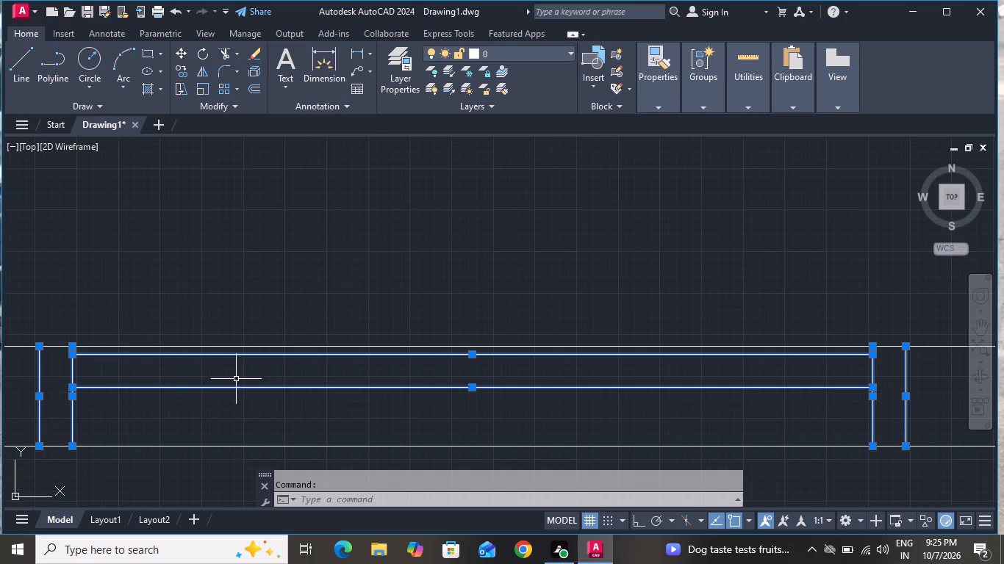
scroll(236, 378, down, 1)
click(180, 49)
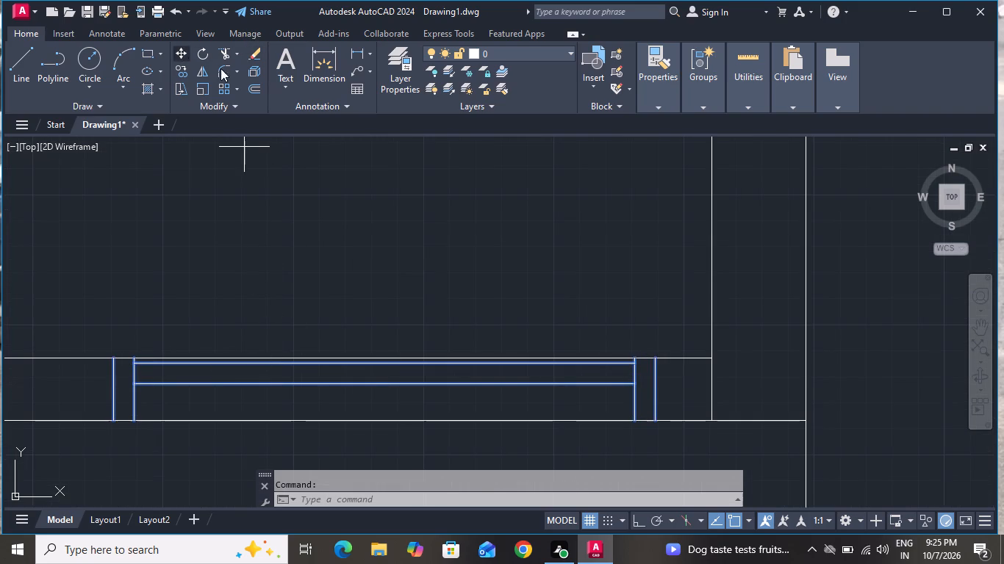
click(633, 358)
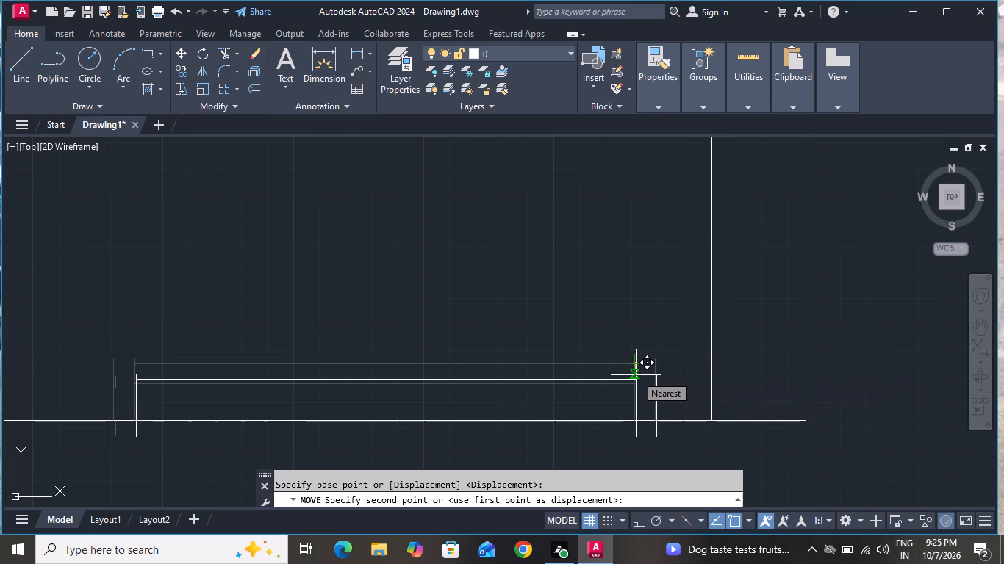
right_click(636, 375)
scroll(623, 372, down, 2)
scroll(621, 372, up, 1)
scroll(620, 372, down, 1)
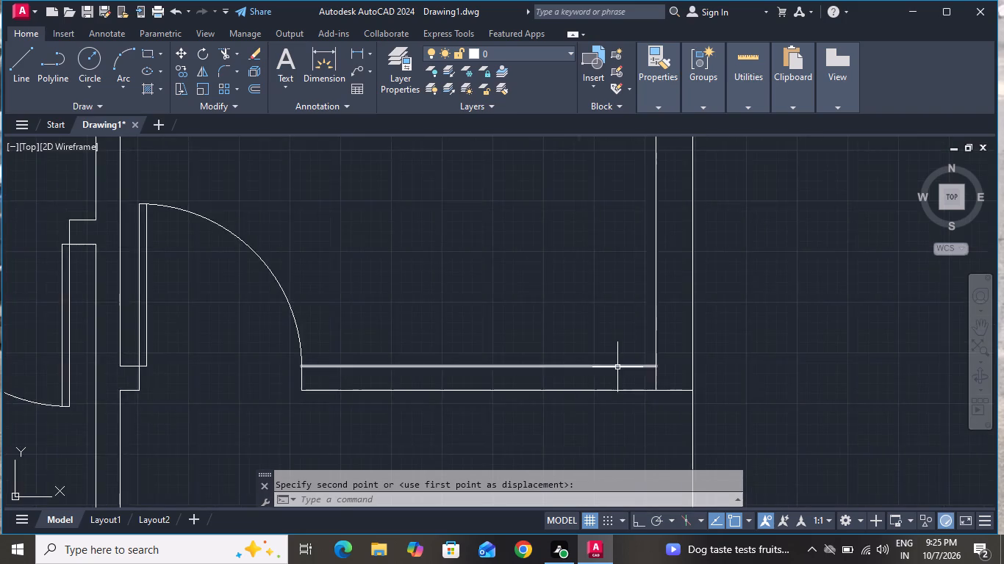
scroll(617, 365, down, 4)
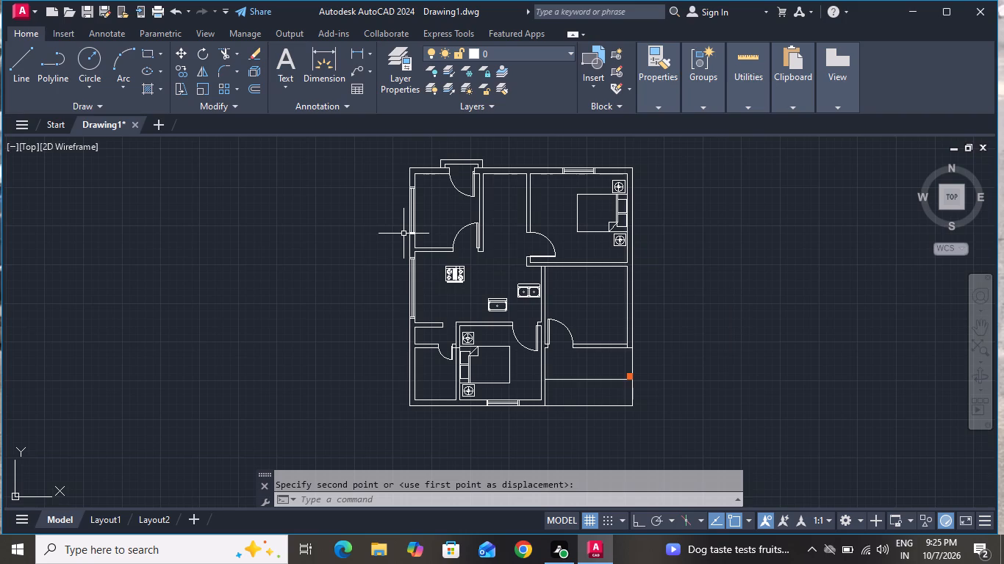
Copy the northwest room's west-wall window, from its southeast corner, onto the outer face of the east wall below the northeast bedroom.
scroll(414, 192, up, 4)
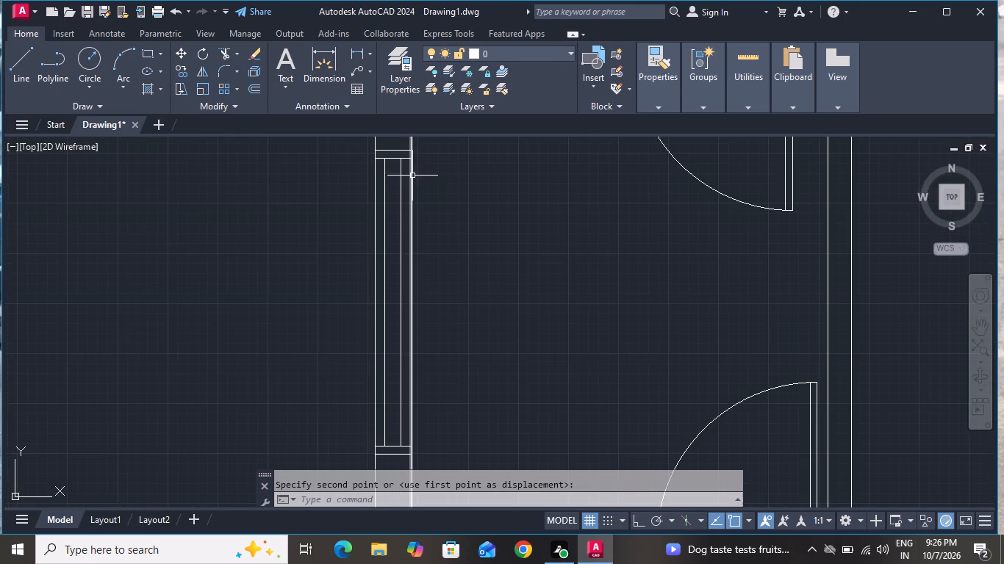
scroll(411, 178, down, 3)
scroll(406, 165, up, 4)
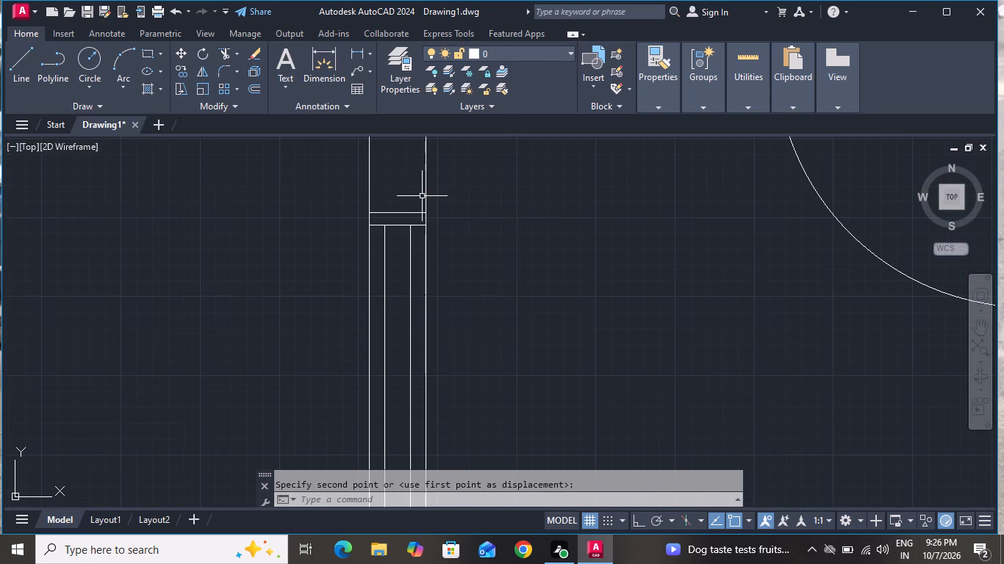
click(420, 193)
scroll(375, 289, down, 5)
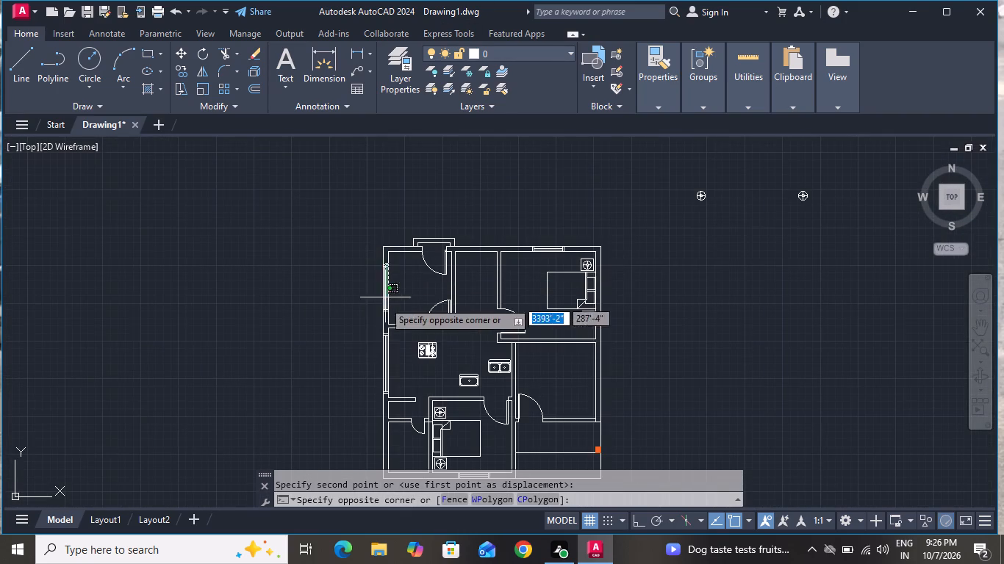
scroll(381, 333, up, 4)
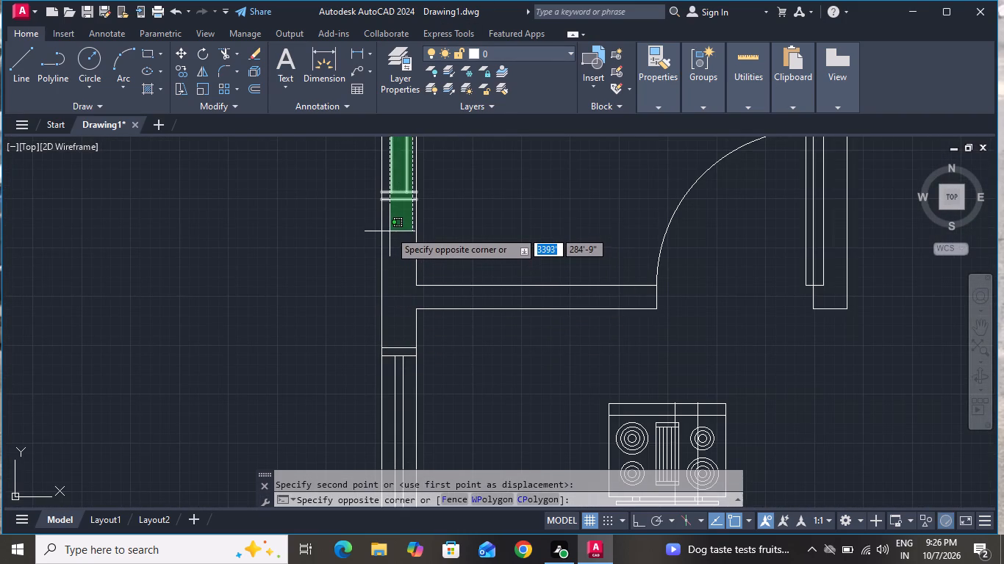
click(389, 228)
scroll(389, 249, down, 4)
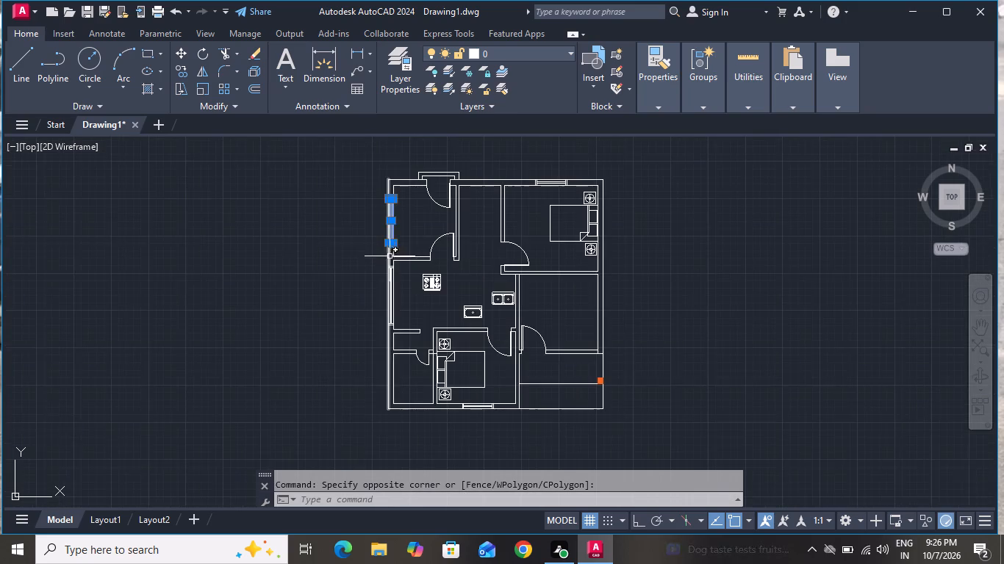
scroll(398, 187, up, 7)
scroll(383, 196, down, 1)
scroll(383, 196, up, 1)
scroll(383, 196, down, 6)
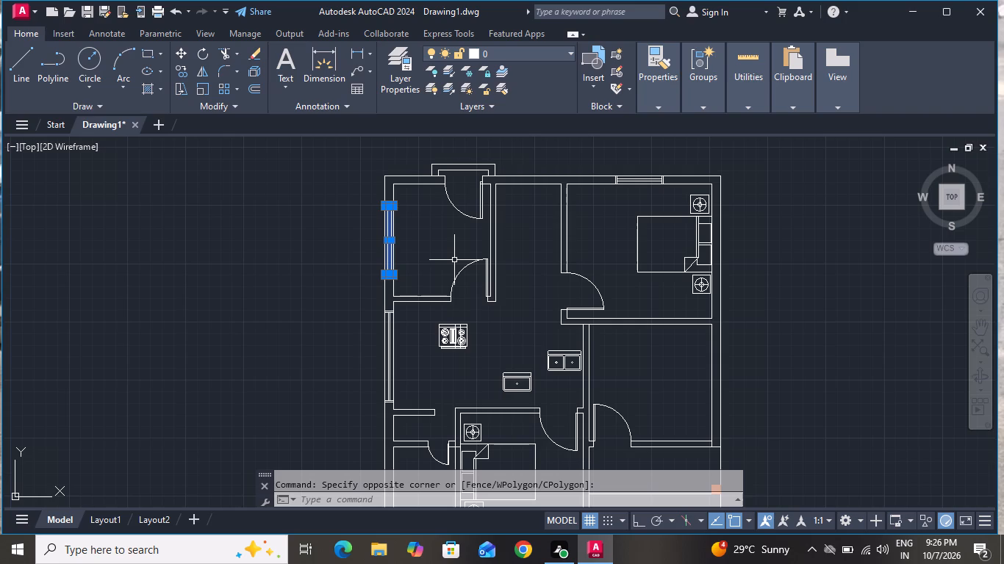
click(173, 64)
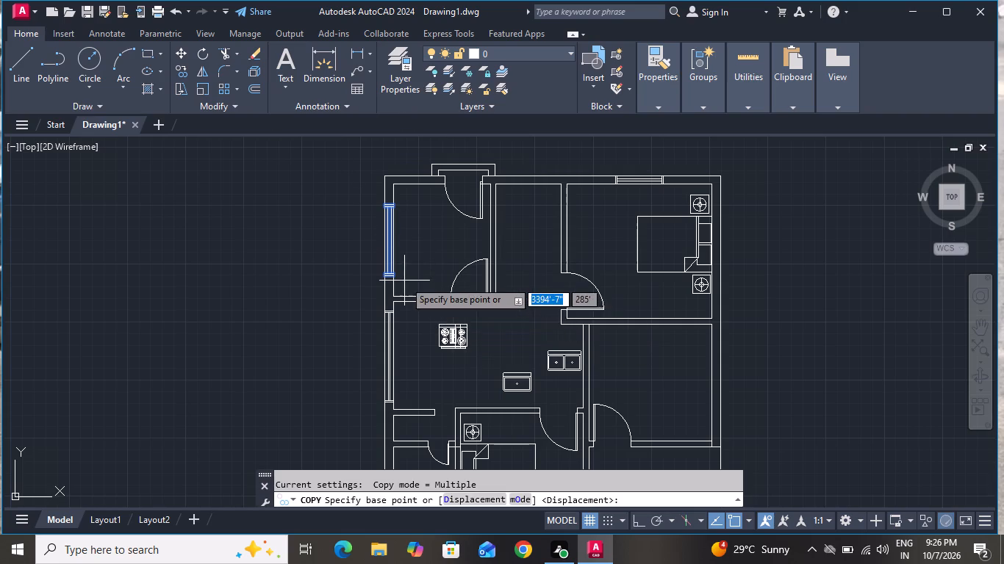
scroll(404, 281, up, 3)
click(353, 260)
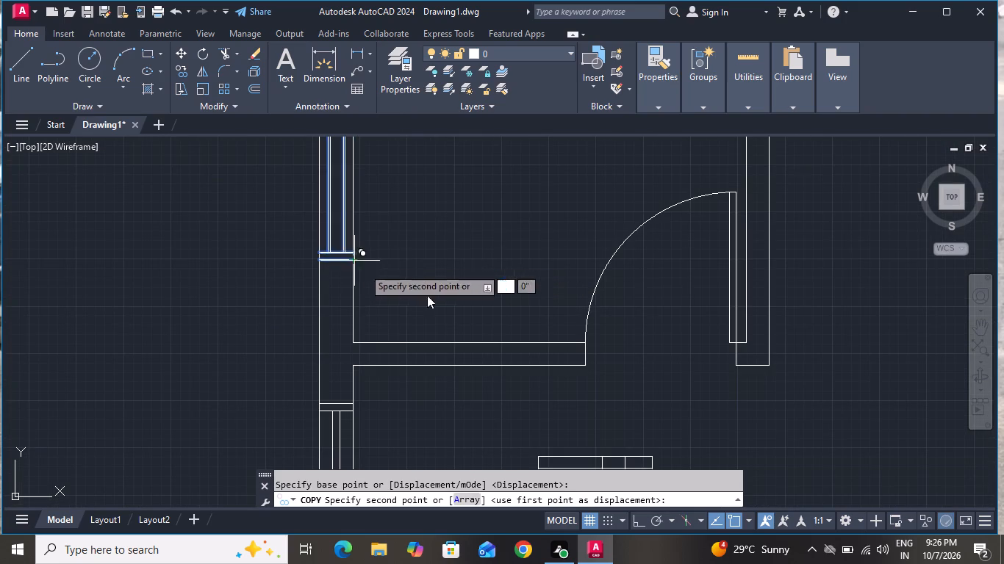
scroll(458, 307, down, 4)
scroll(500, 305, up, 1)
scroll(500, 305, down, 1)
scroll(500, 305, up, 1)
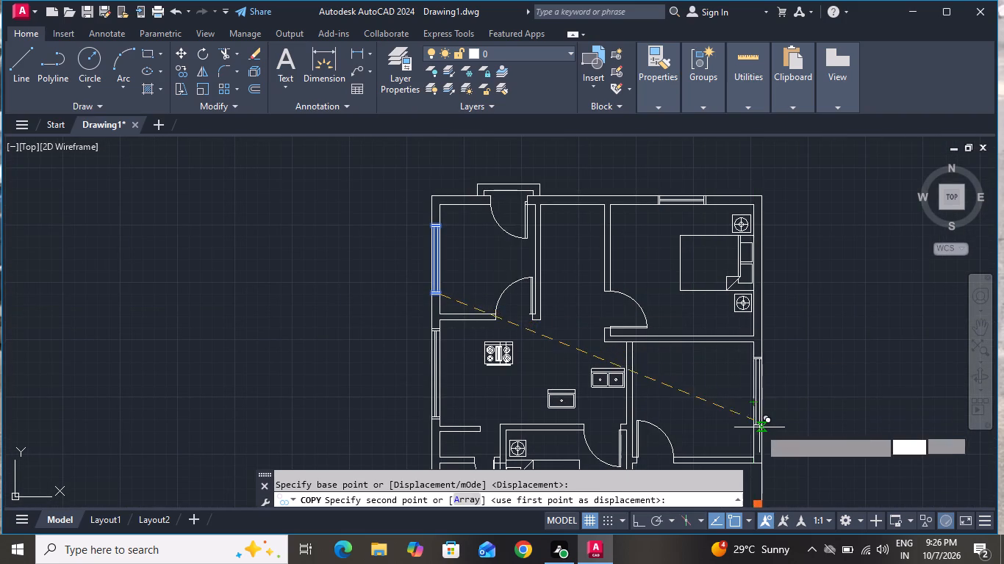
scroll(759, 429, up, 2)
scroll(759, 429, down, 1)
scroll(759, 429, up, 3)
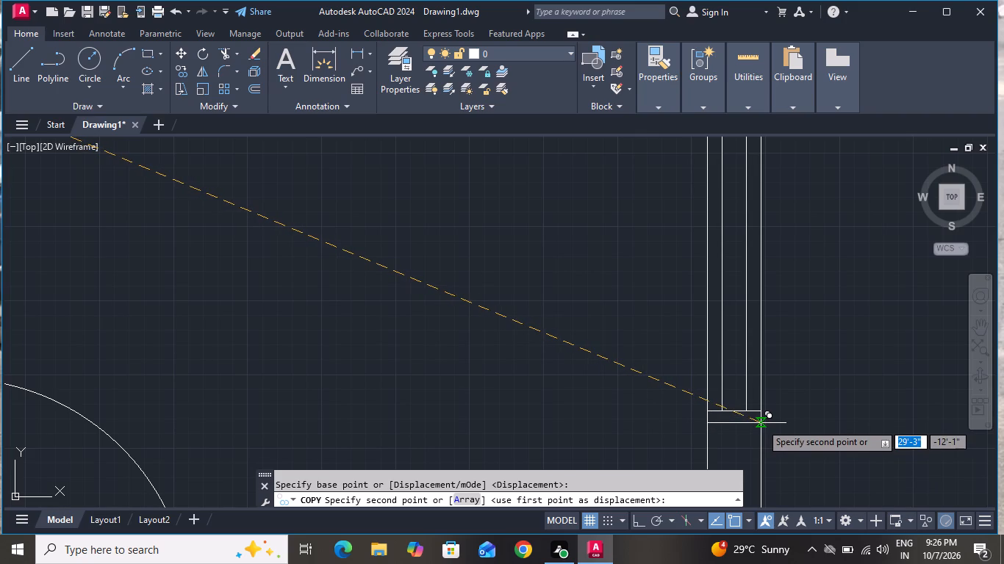
click(761, 423)
Place another copy of the window on the northeast bedroom's east wall beside the bed, with its southeast corner on the outer face.
scroll(839, 407, down, 3)
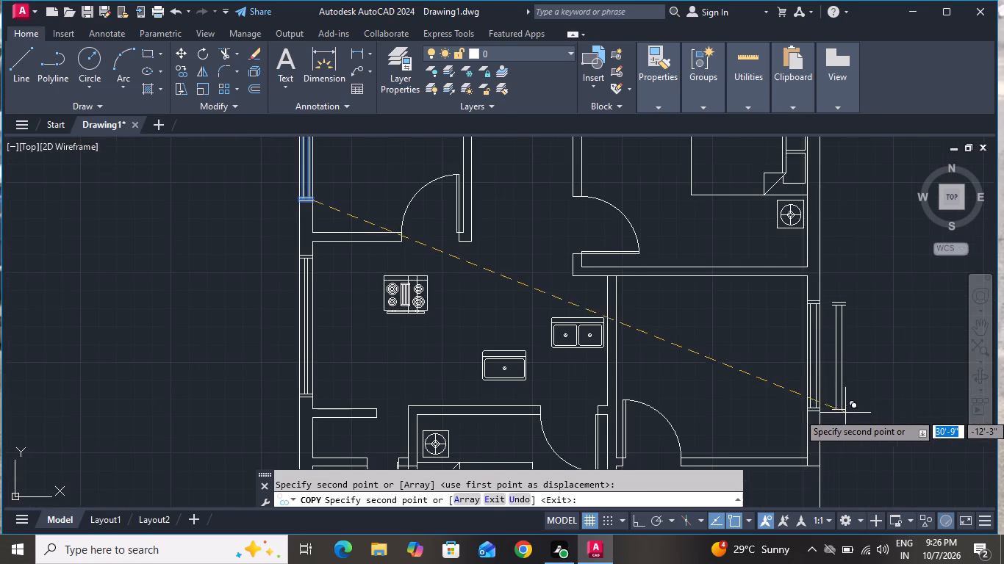
scroll(845, 413, up, 1)
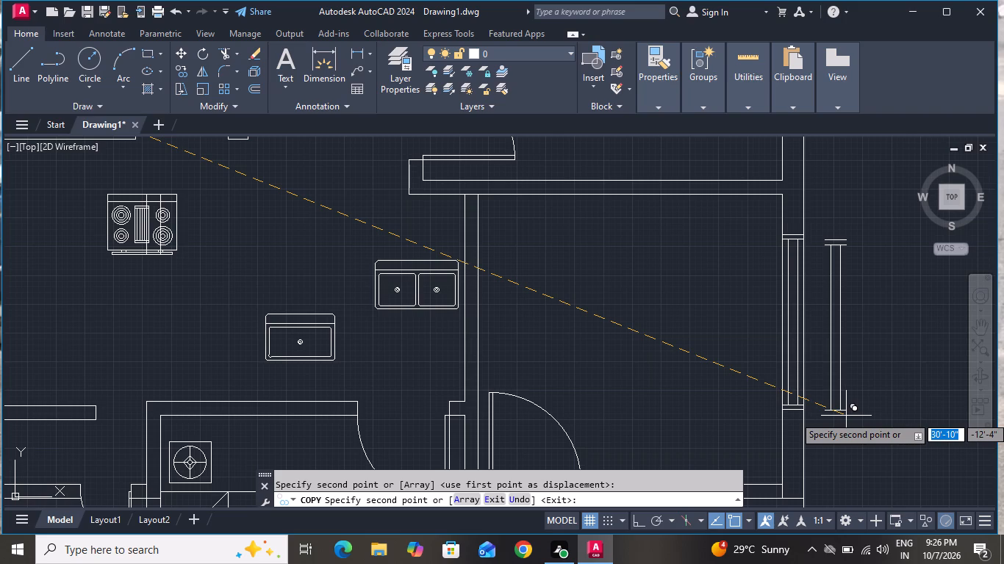
scroll(846, 416, down, 1)
scroll(846, 416, up, 1)
scroll(846, 416, down, 1)
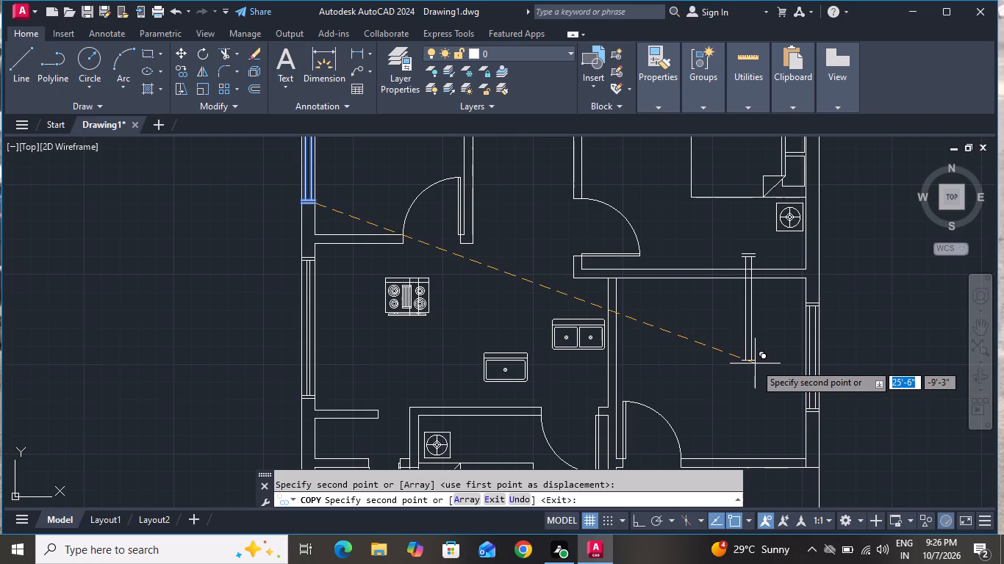
scroll(755, 360, down, 2)
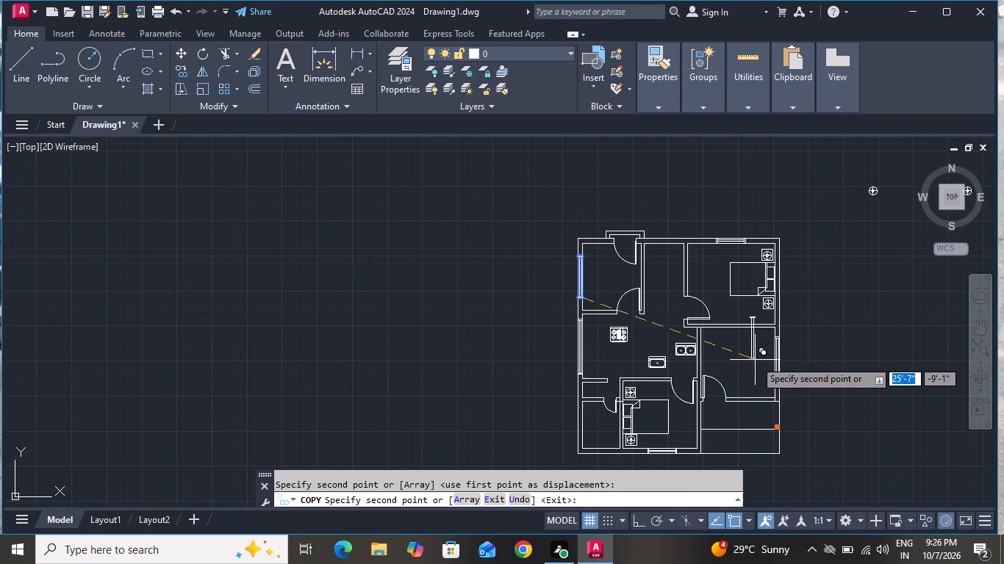
scroll(792, 267, down, 1)
scroll(792, 268, up, 7)
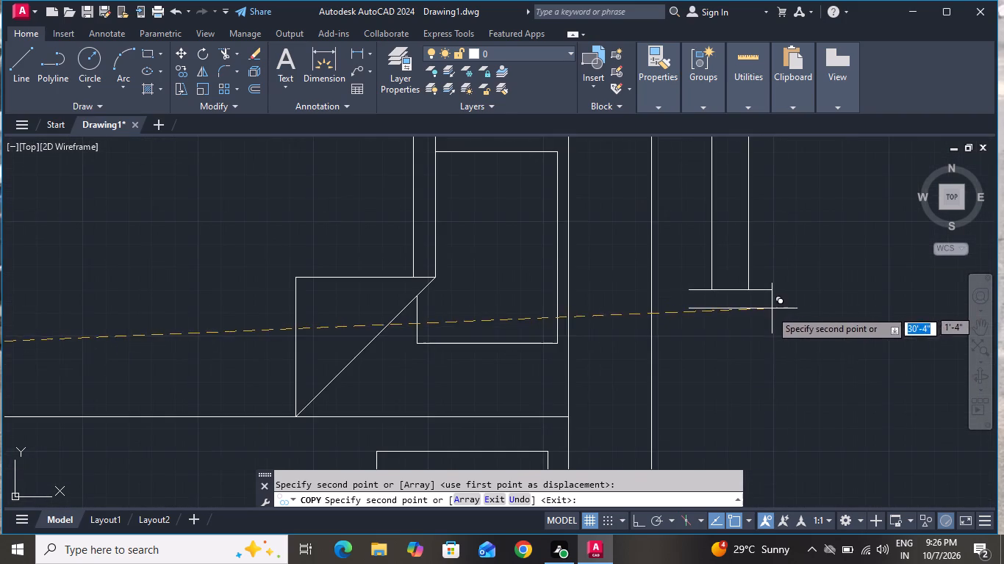
click(651, 401)
scroll(746, 397, down, 1)
scroll(746, 397, up, 1)
scroll(746, 397, down, 1)
scroll(746, 397, up, 1)
scroll(746, 397, down, 3)
scroll(752, 395, up, 1)
scroll(752, 395, down, 1)
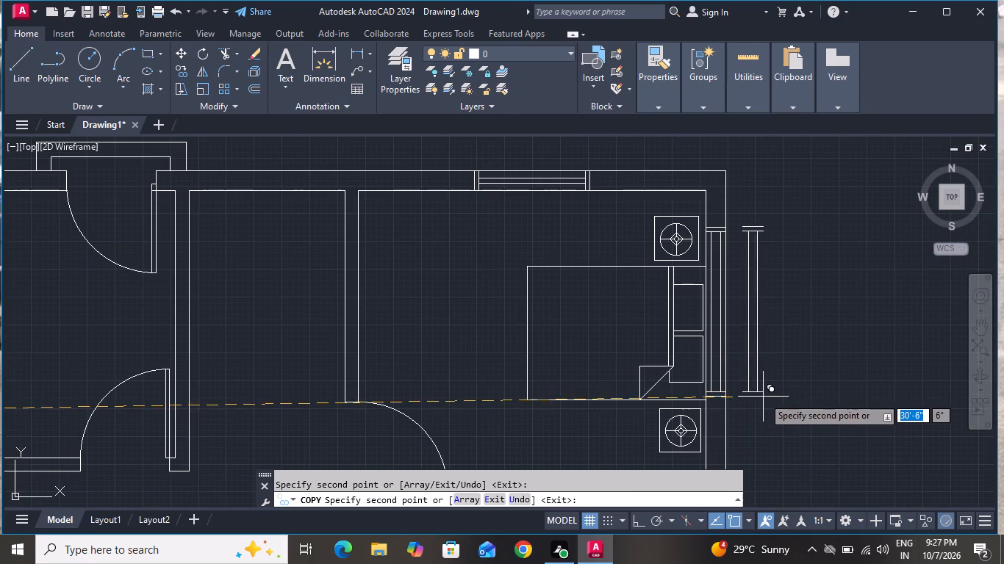
scroll(815, 388, up, 1)
scroll(825, 361, down, 3)
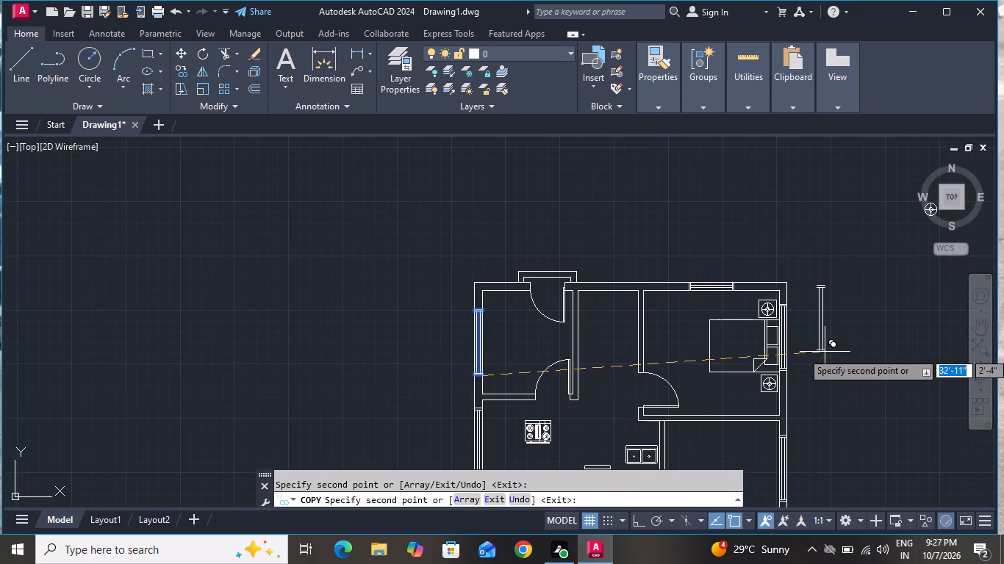
scroll(825, 330, down, 2)
right_click(664, 264)
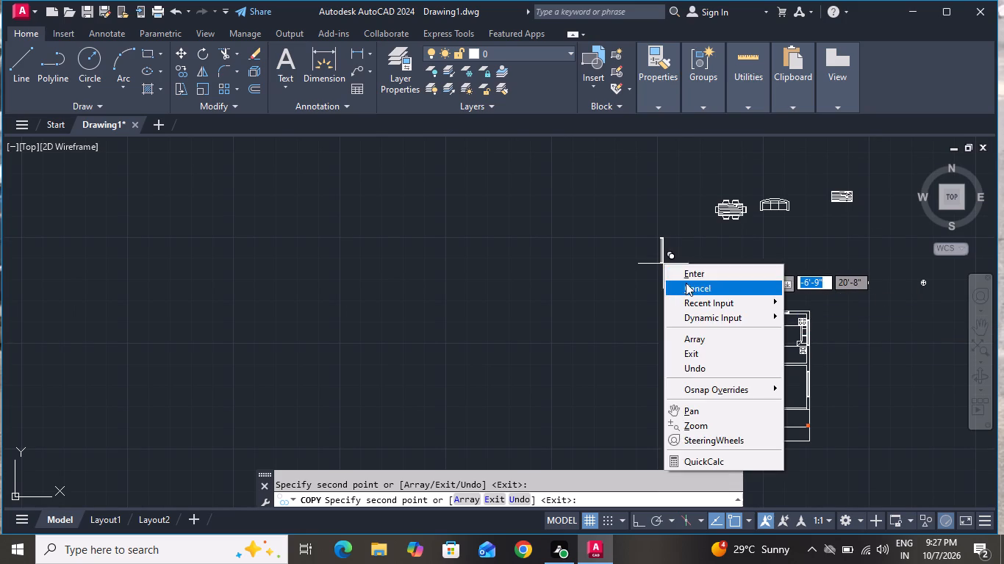
click(686, 283)
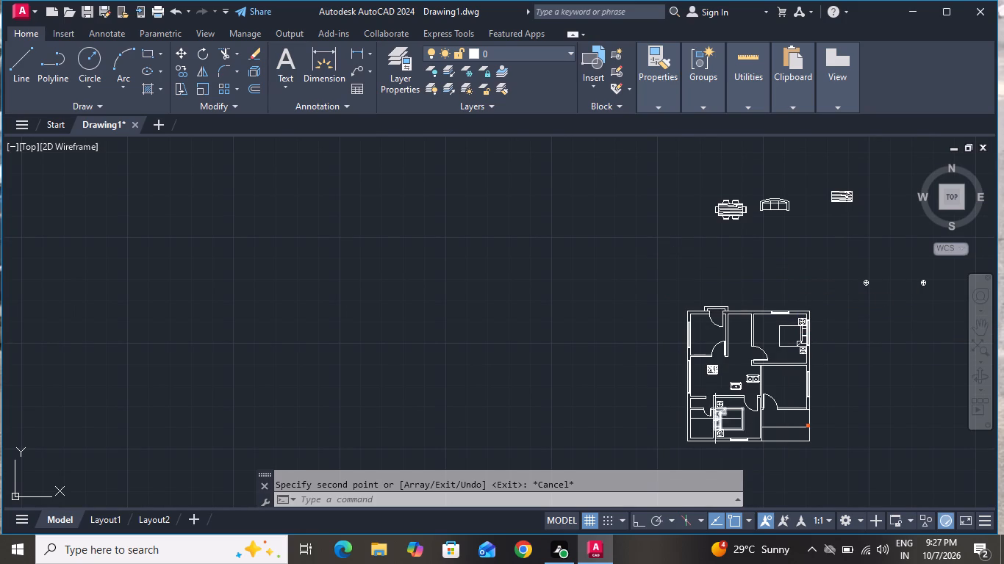
Draw a short horizontal line across the thickness of the southwest room's west wall, between its inner and outer faces.
scroll(711, 421, up, 1)
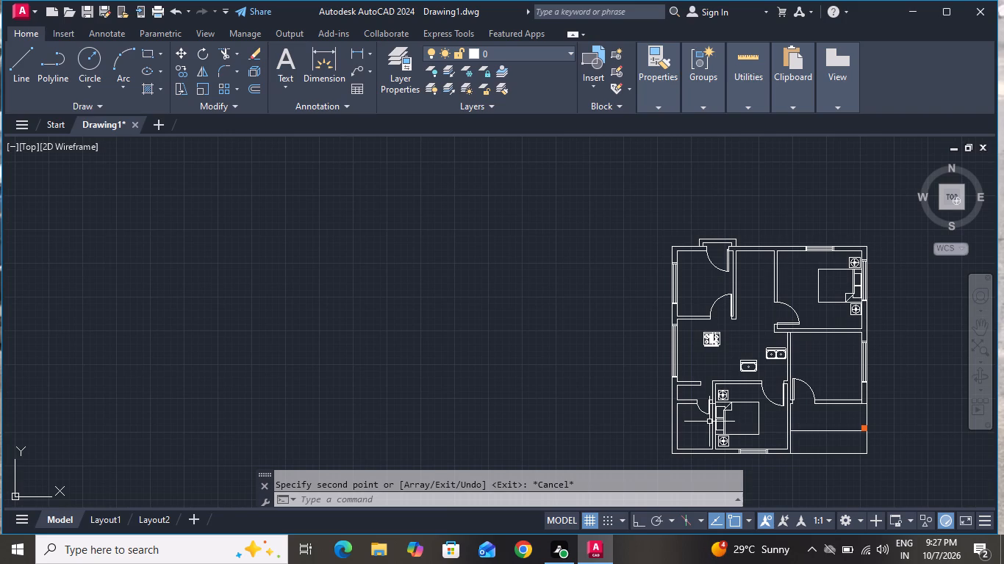
scroll(747, 452, up, 2)
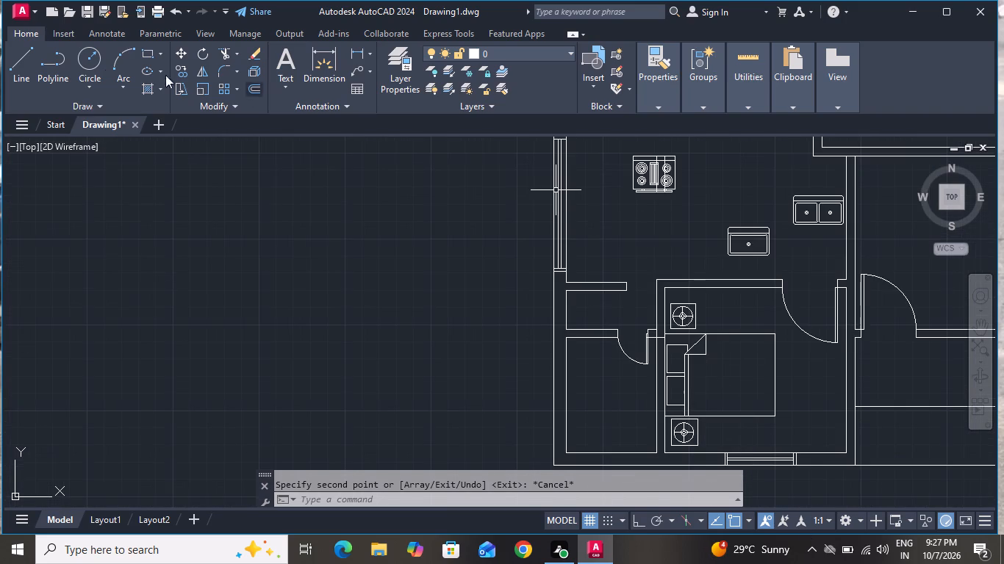
click(21, 58)
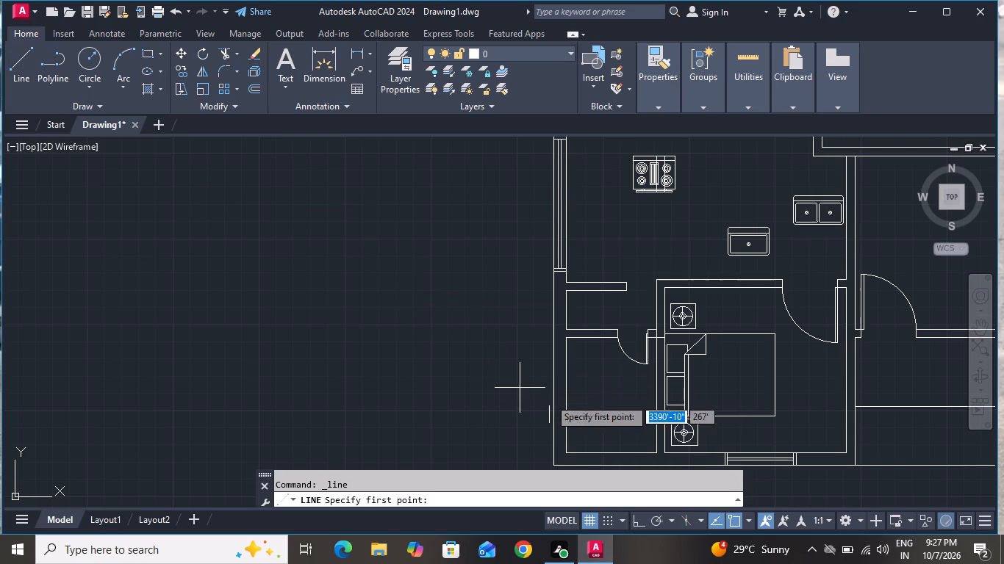
click(568, 395)
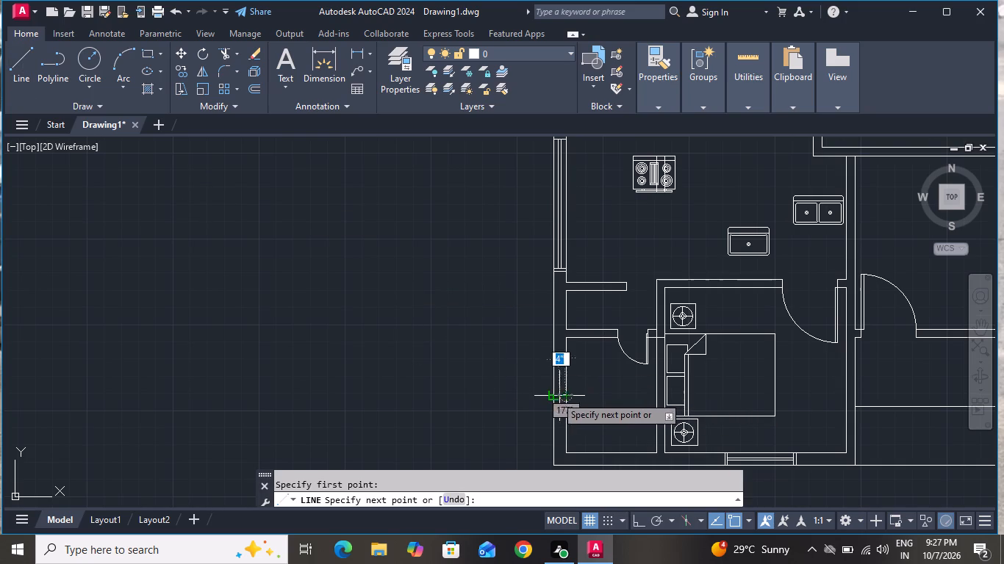
click(552, 394)
right_click(552, 394)
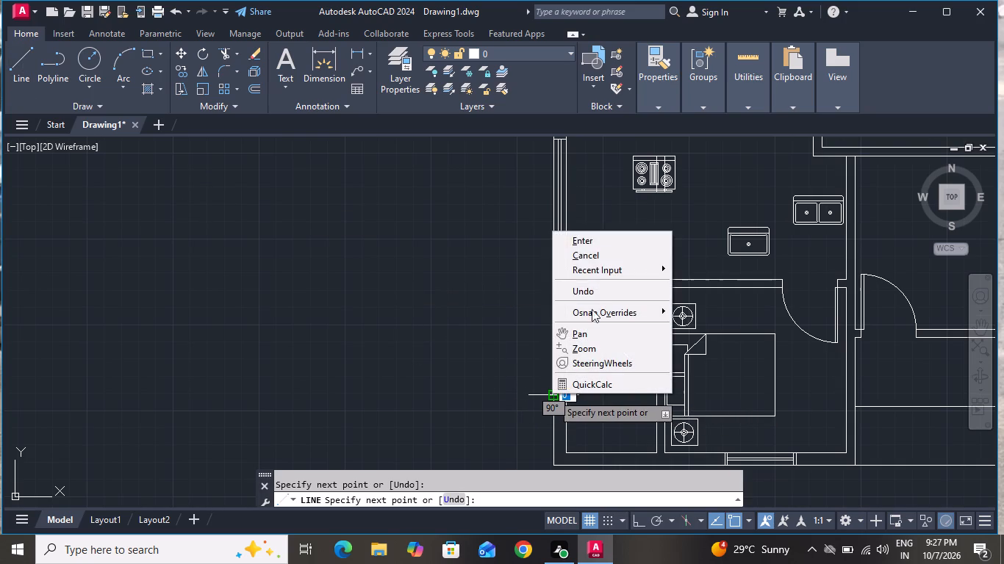
click(581, 257)
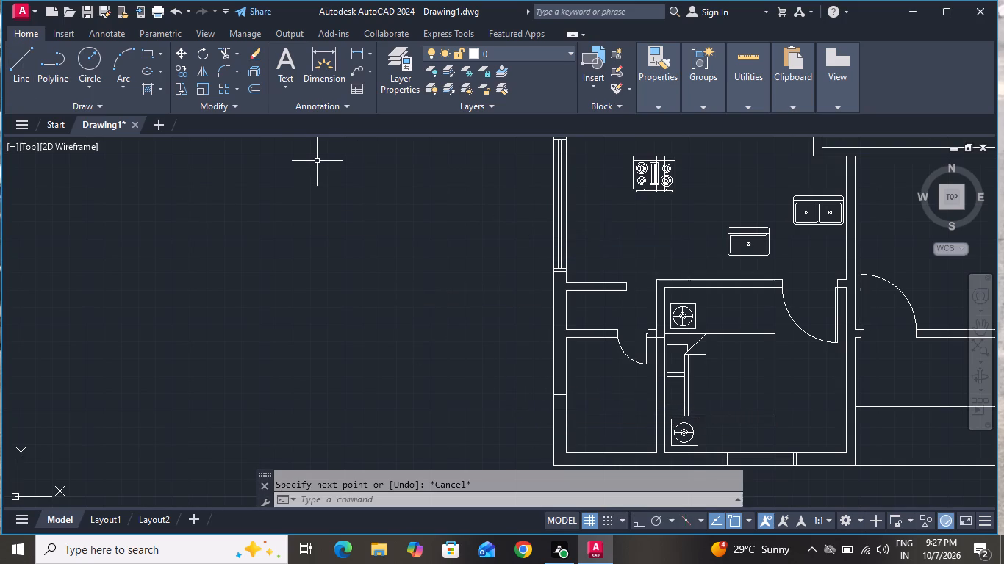
Offset the short line across the southwest room's west wall by 1' to both the north and the south.
text(of)
key(space)
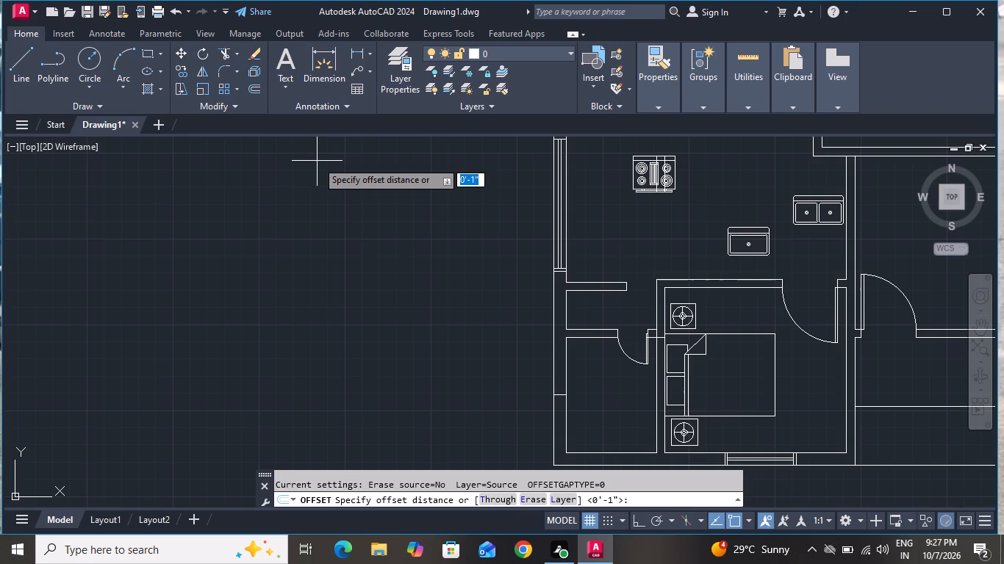
text(1')
key(Return)
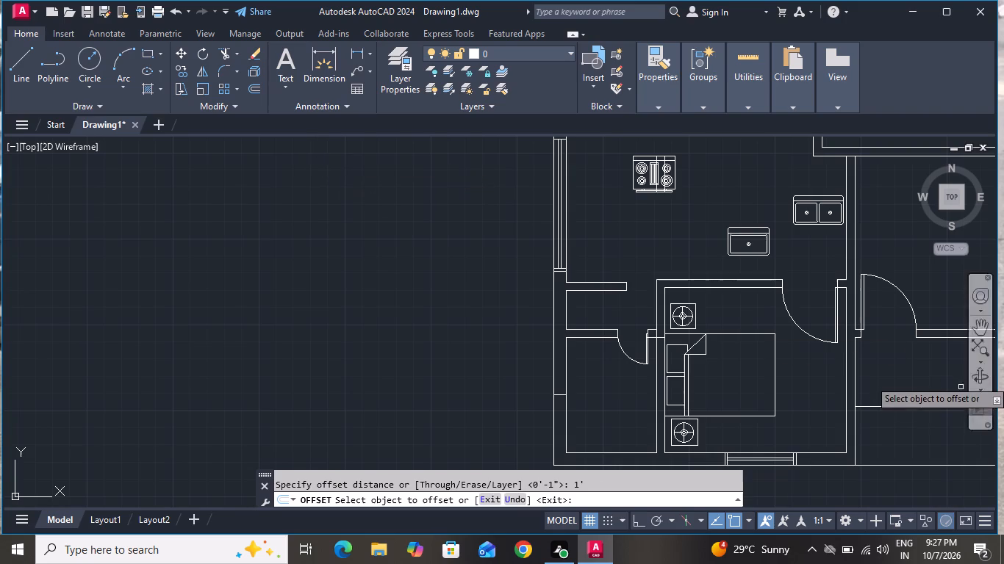
scroll(540, 402, up, 2)
scroll(550, 394, down, 1)
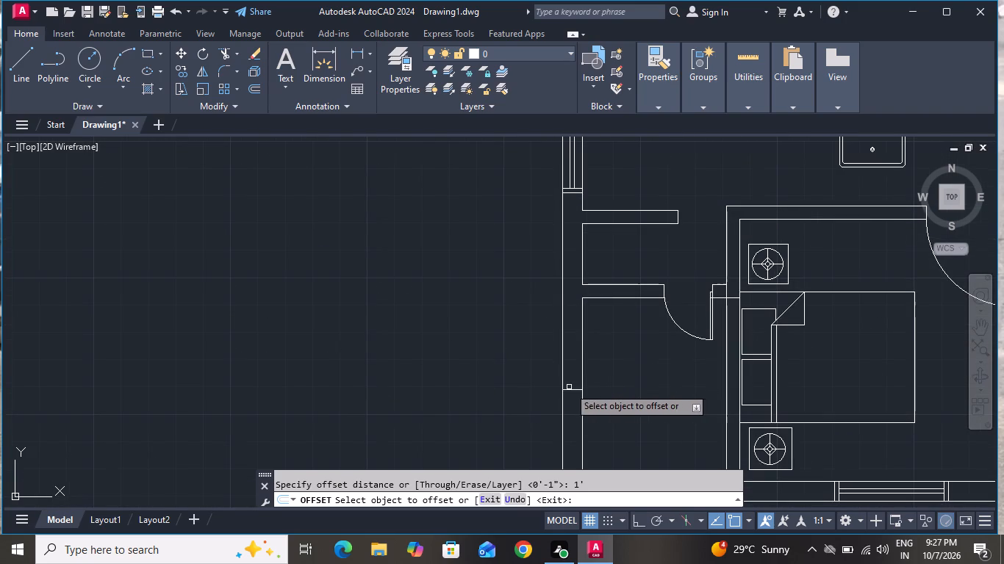
click(572, 389)
click(573, 354)
click(573, 389)
click(570, 446)
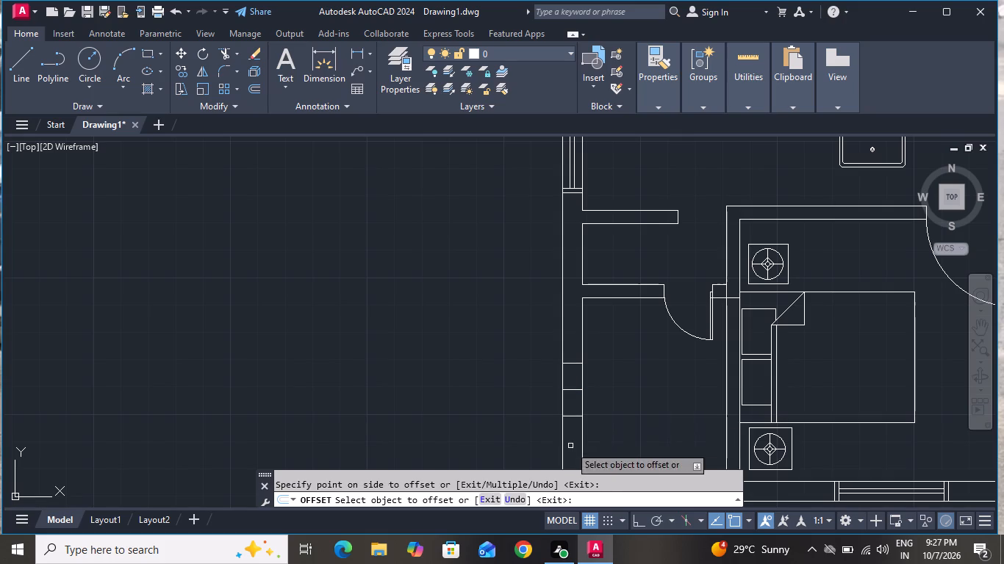
right_click(642, 356)
click(662, 375)
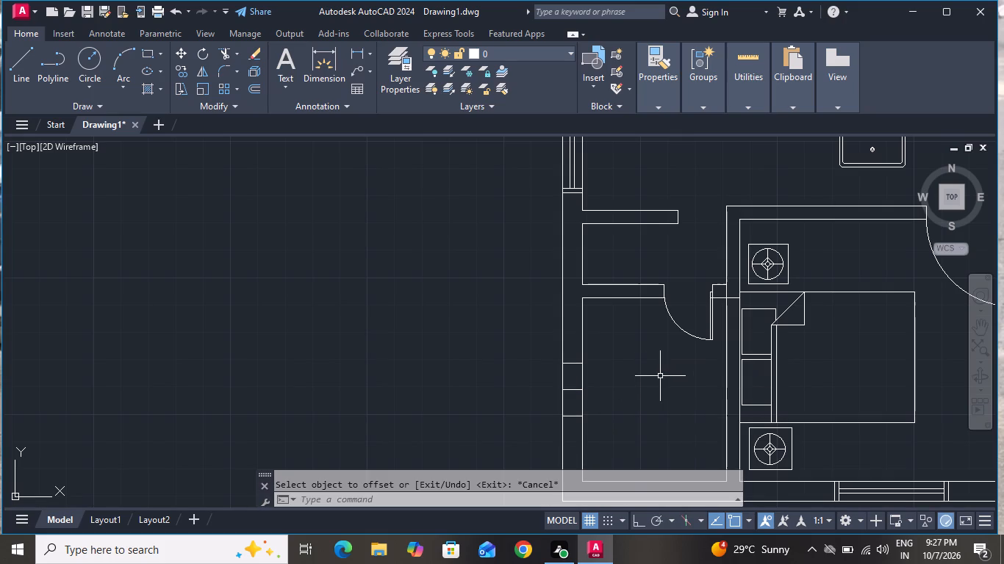
Offset the northern and southern opening lines 2" outward, away from the middle line, to form the window's jambs.
key(o)
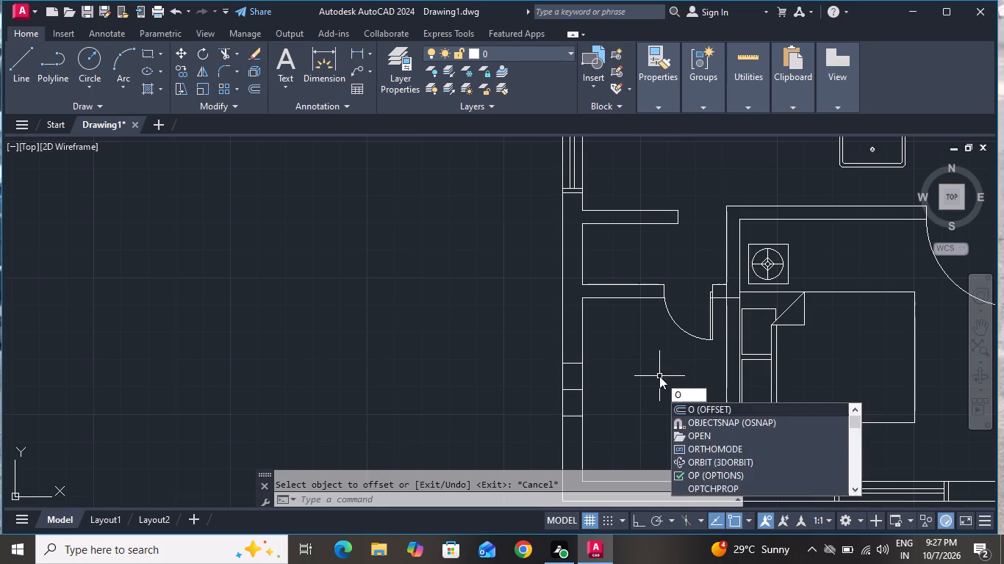
key(space)
key(2)
key(shift+quotedbl)
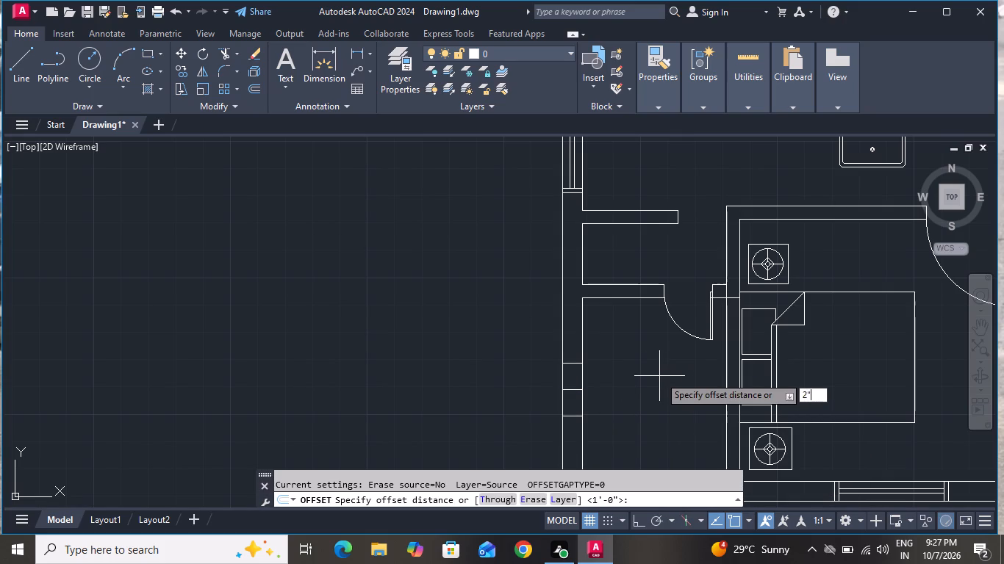
key(Return)
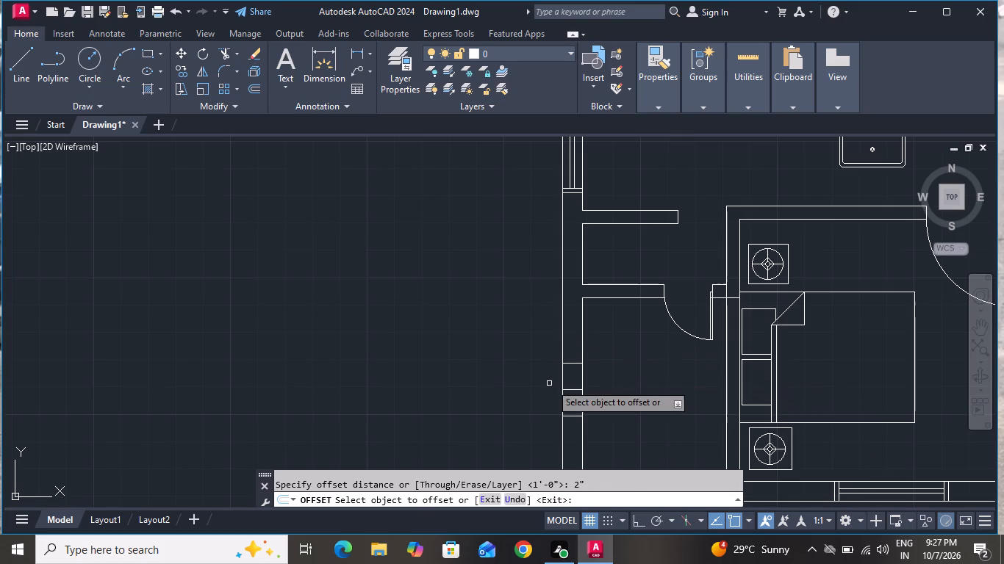
scroll(580, 370, up, 3)
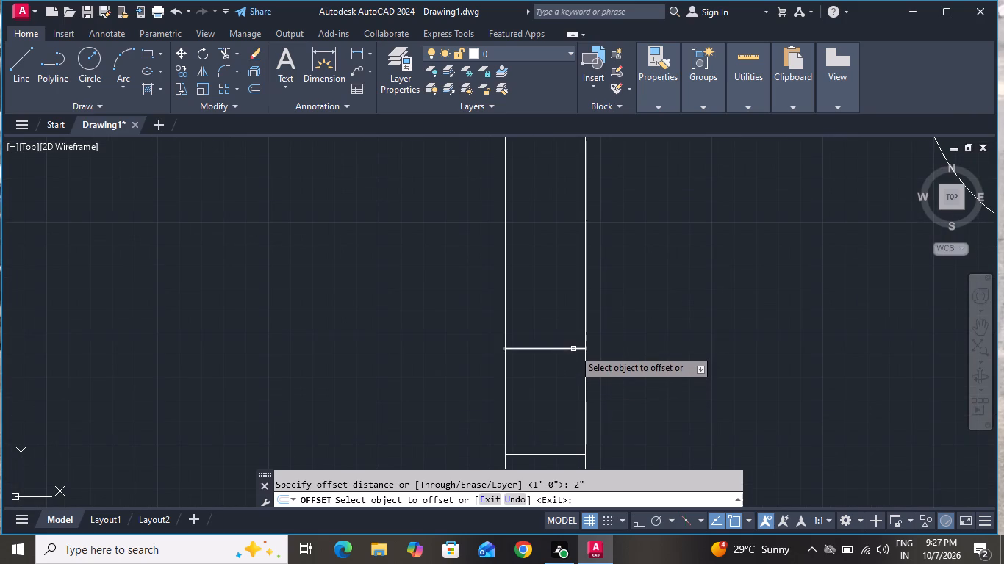
click(573, 349)
click(567, 320)
scroll(563, 355, down, 3)
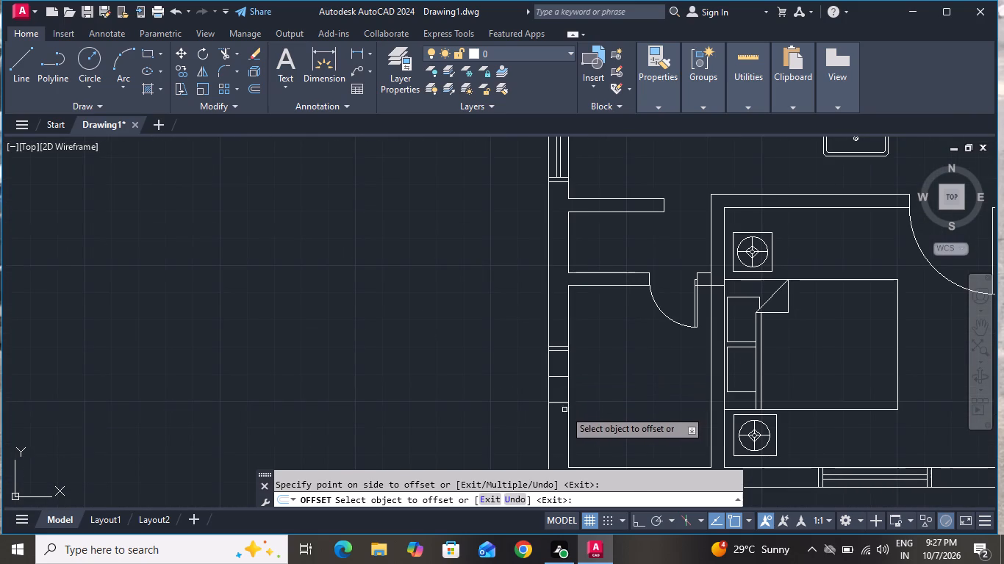
click(562, 403)
click(556, 433)
right_click(603, 355)
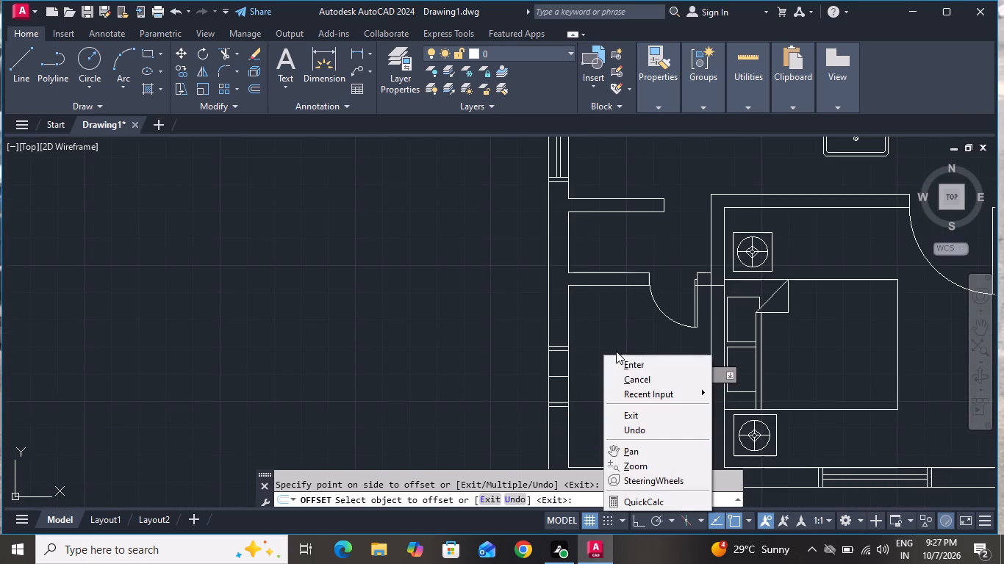
click(634, 376)
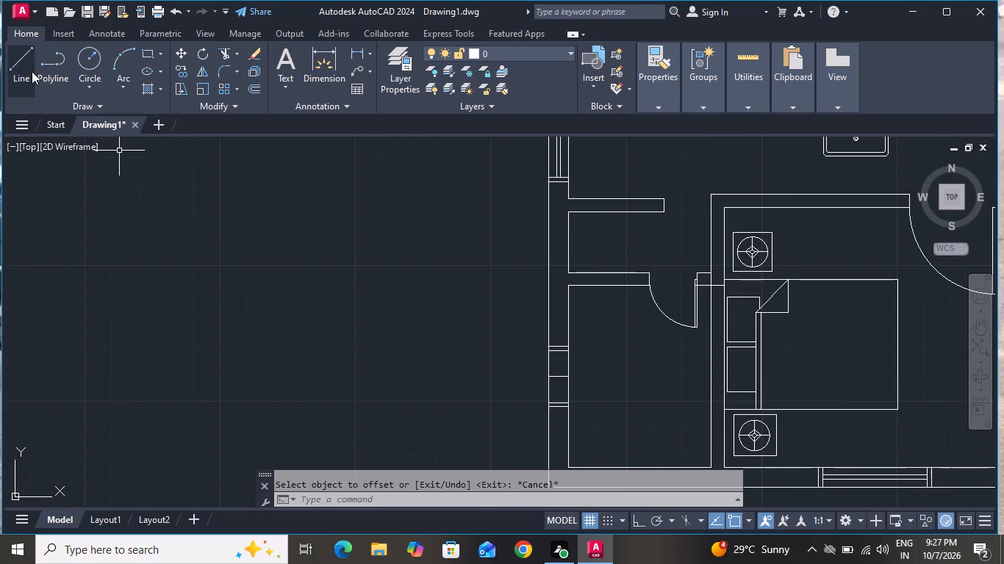
Draw a vertical line between the midpoints of the two inner jamb lines in the southwest room's west wall.
click(32, 72)
scroll(551, 366, up, 1)
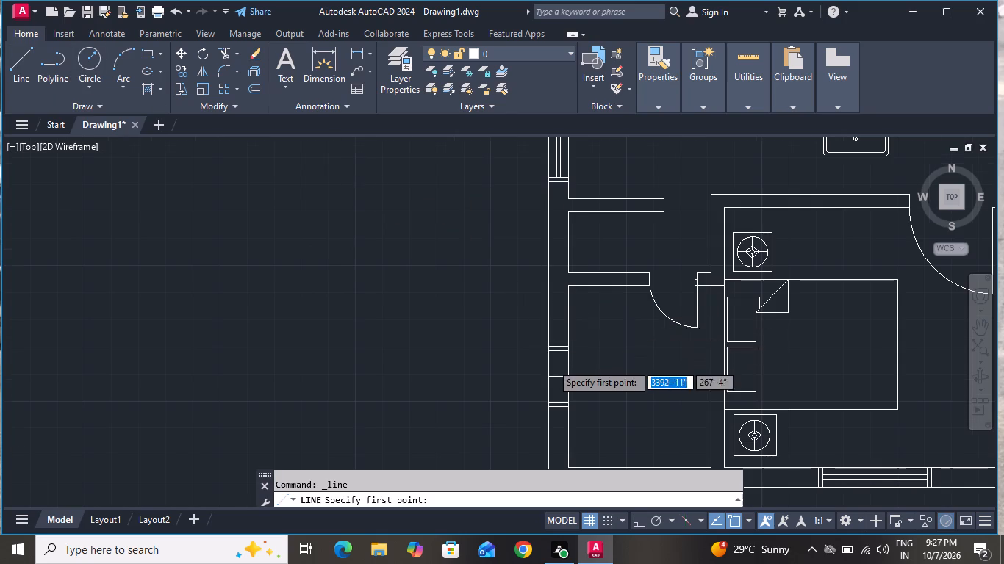
scroll(551, 369, up, 2)
click(562, 297)
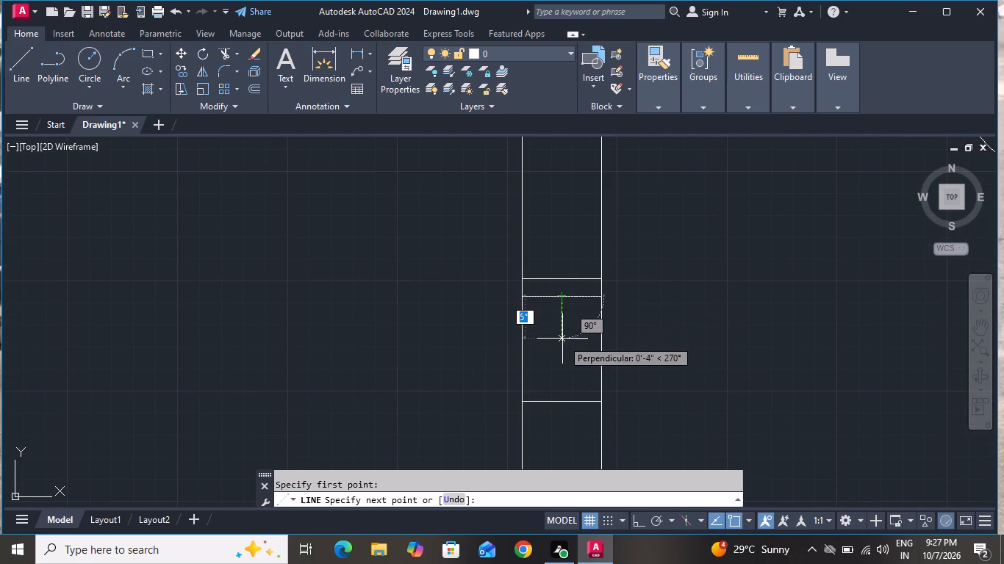
scroll(563, 315, down, 2)
scroll(562, 314, up, 1)
scroll(568, 305, down, 1)
scroll(568, 307, up, 1)
scroll(568, 311, down, 1)
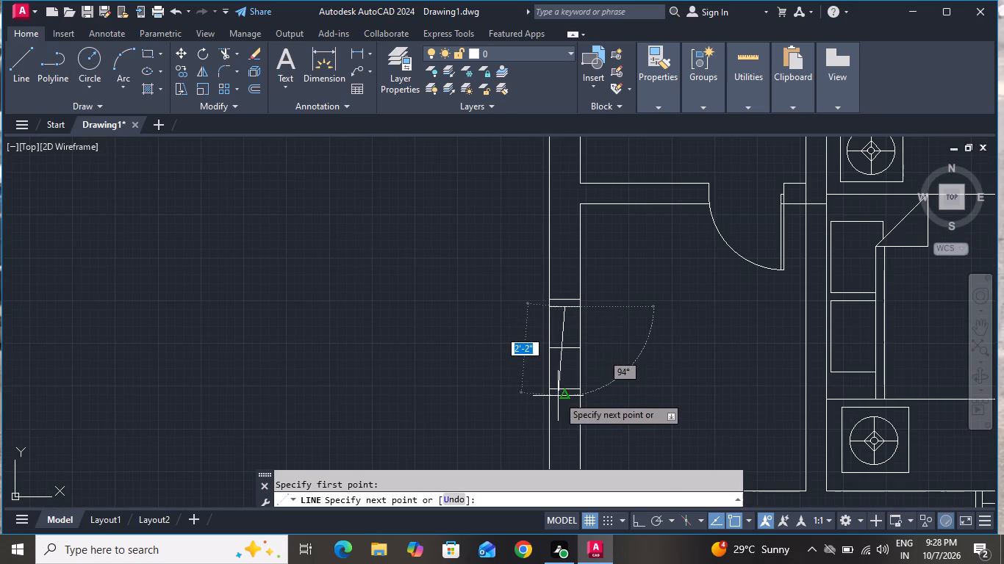
click(568, 388)
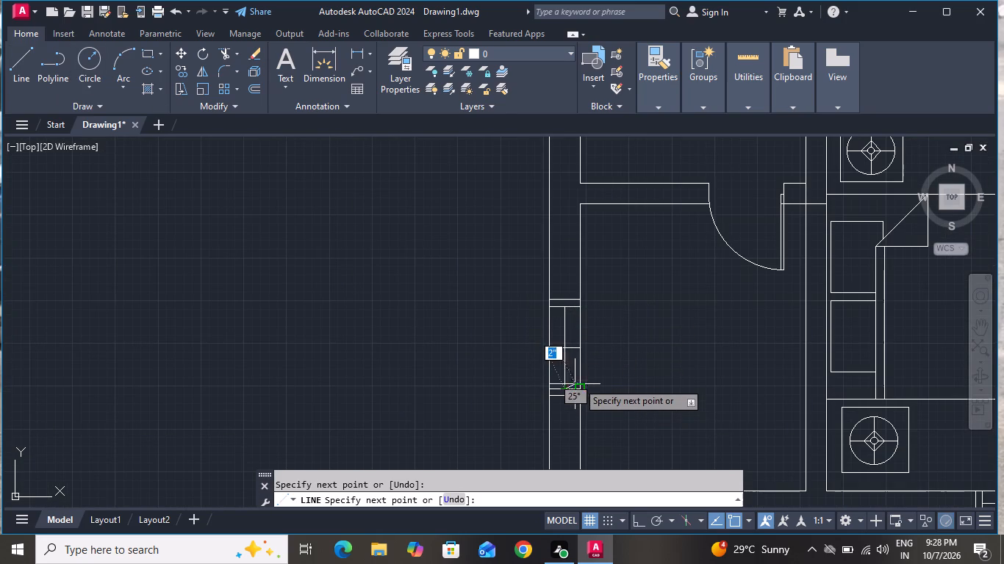
right_click(580, 381)
click(630, 243)
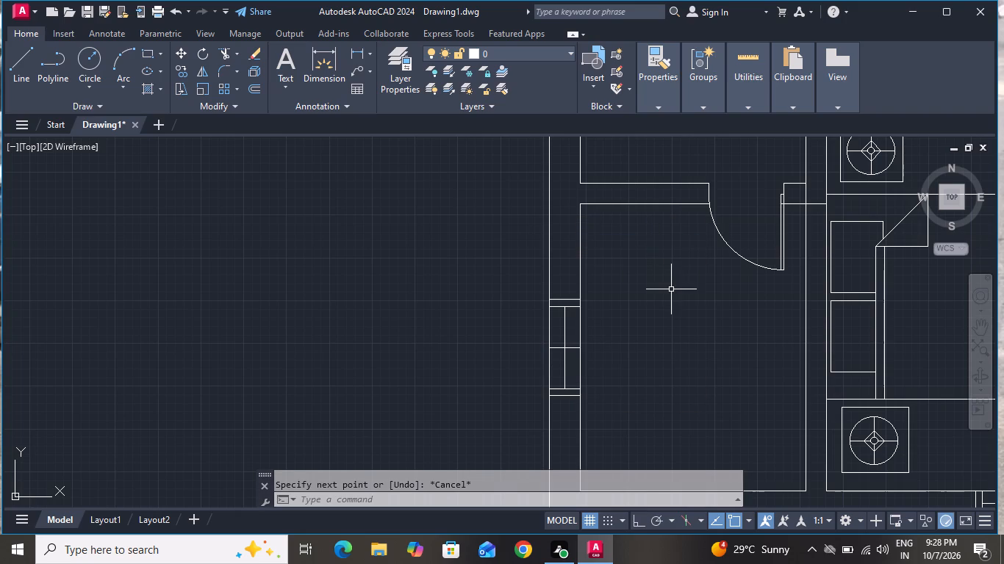
Offset the vertical centre line of the southwest room's west-wall window by 1" to both the west and the east.
key(o)
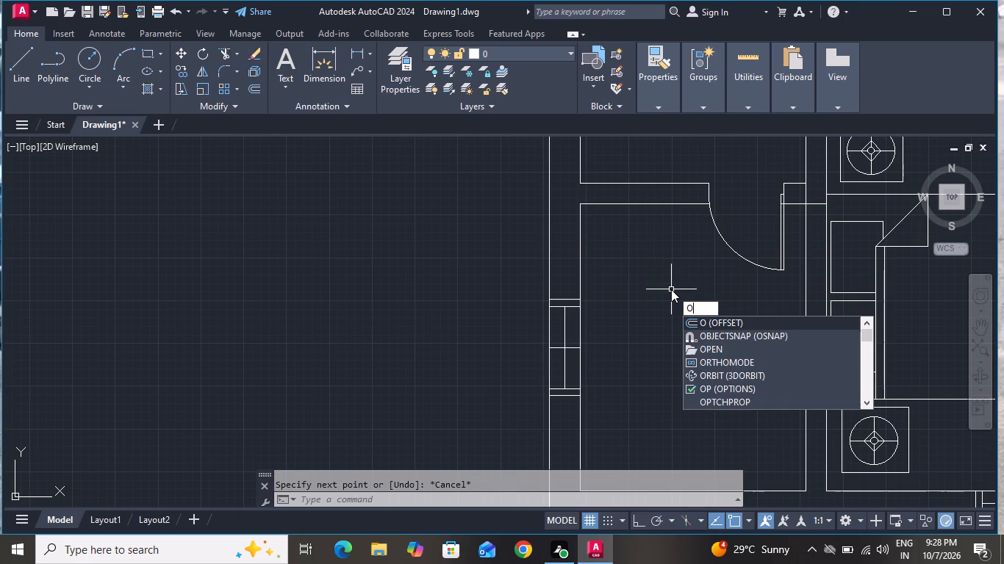
key(space)
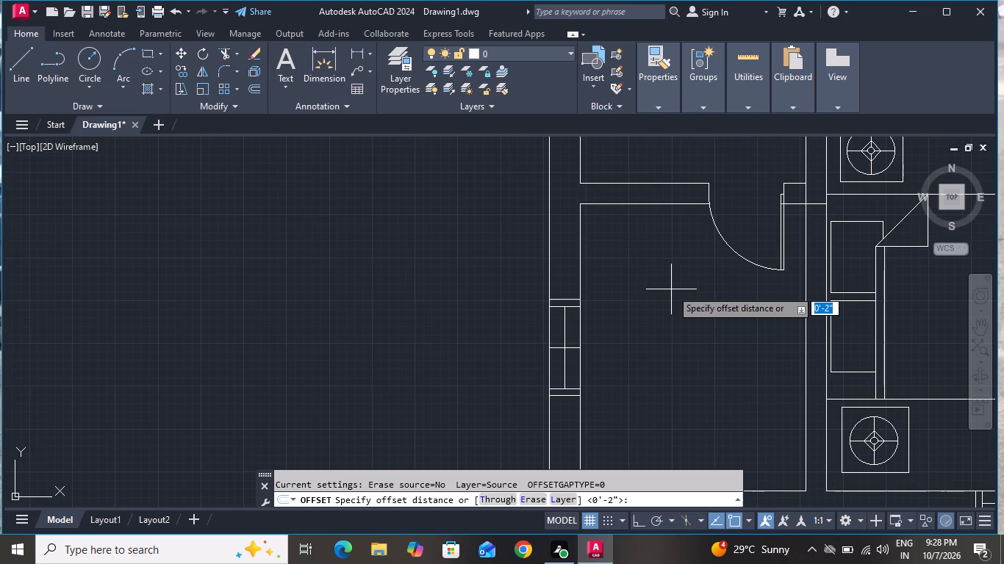
key(2)
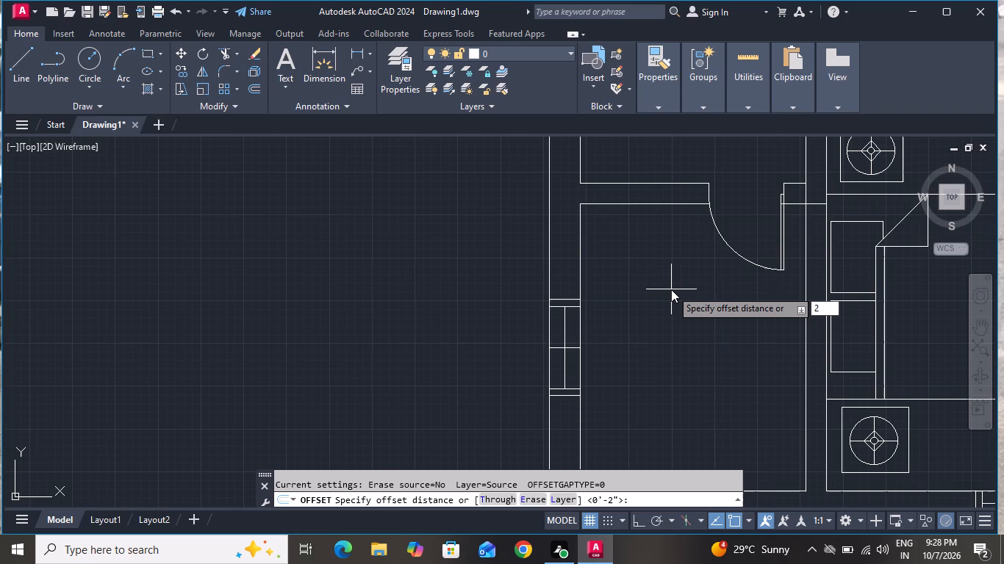
key(BackSpace)
key(1)
key(shift+quotedbl)
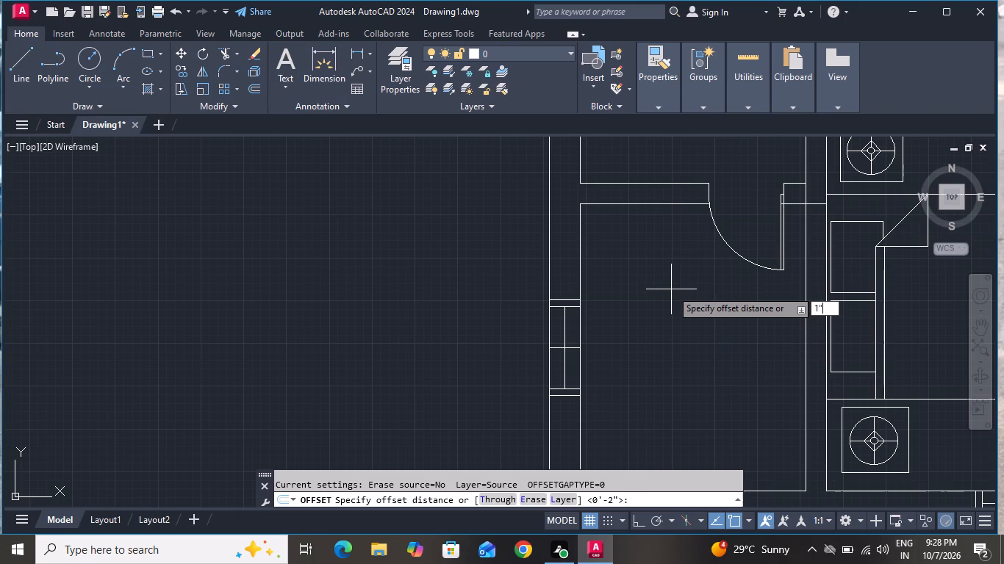
key(Return)
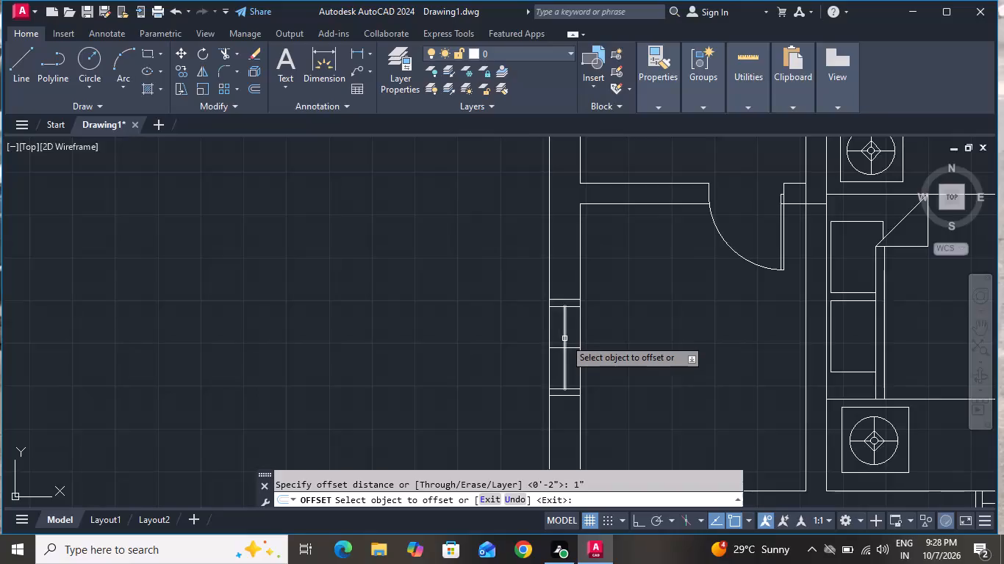
scroll(564, 339, up, 1)
click(563, 339)
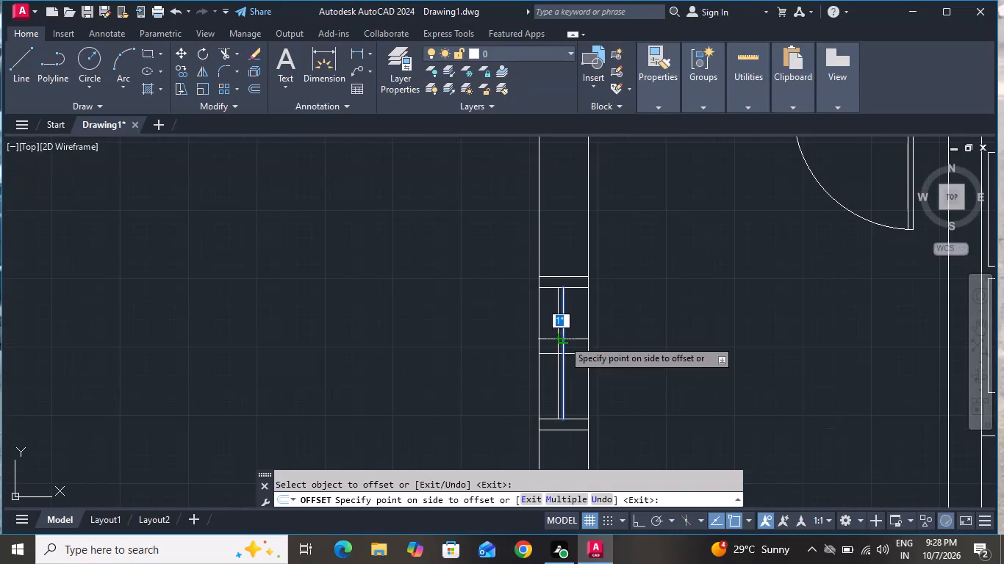
click(552, 336)
scroll(561, 332, up, 3)
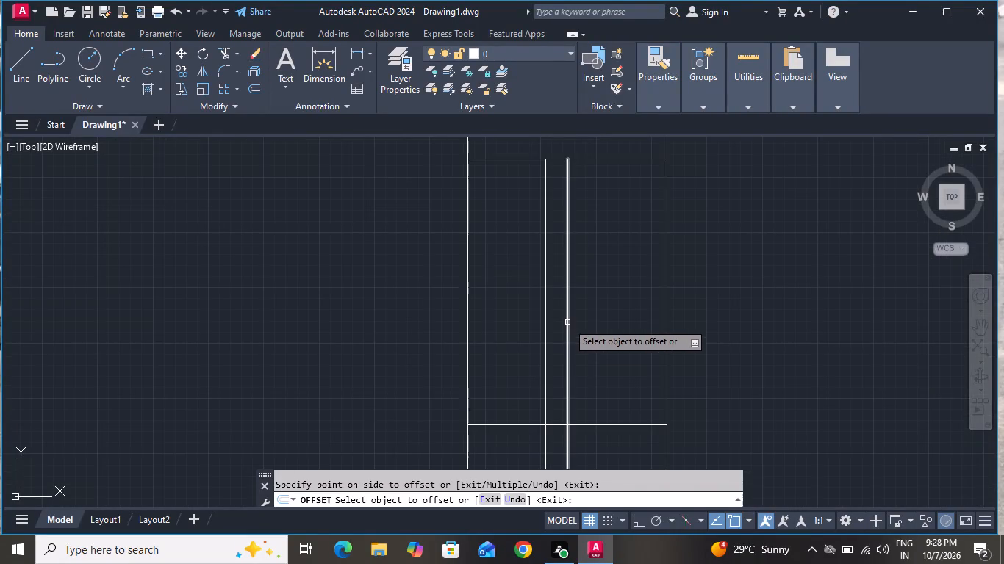
click(567, 322)
click(584, 320)
scroll(651, 316, up, 1)
right_click(651, 316)
click(670, 336)
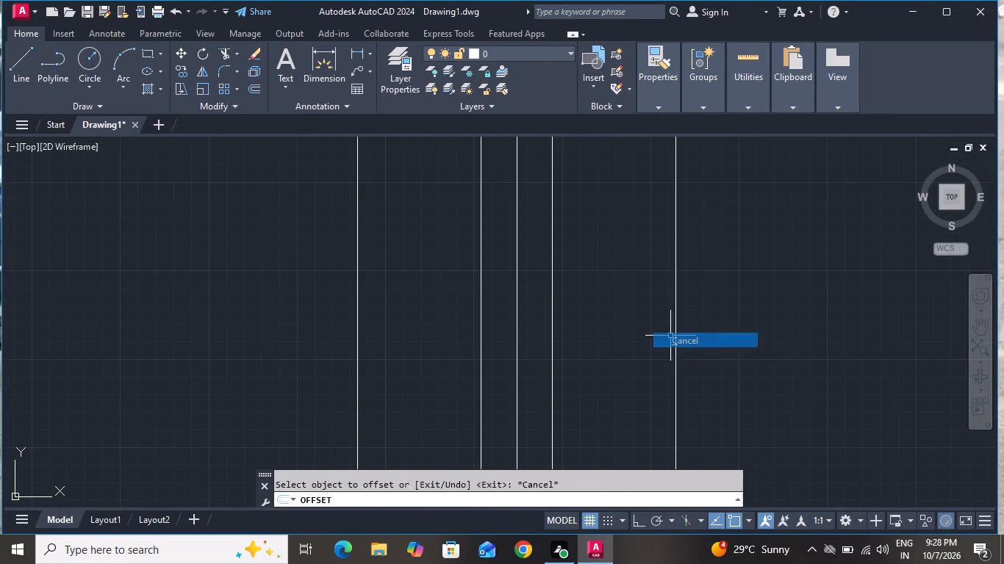
Delete the original vertical centre line and the short horizontal middle line inside the southwest room's west-wall window.
scroll(648, 317, down, 4)
scroll(629, 306, up, 3)
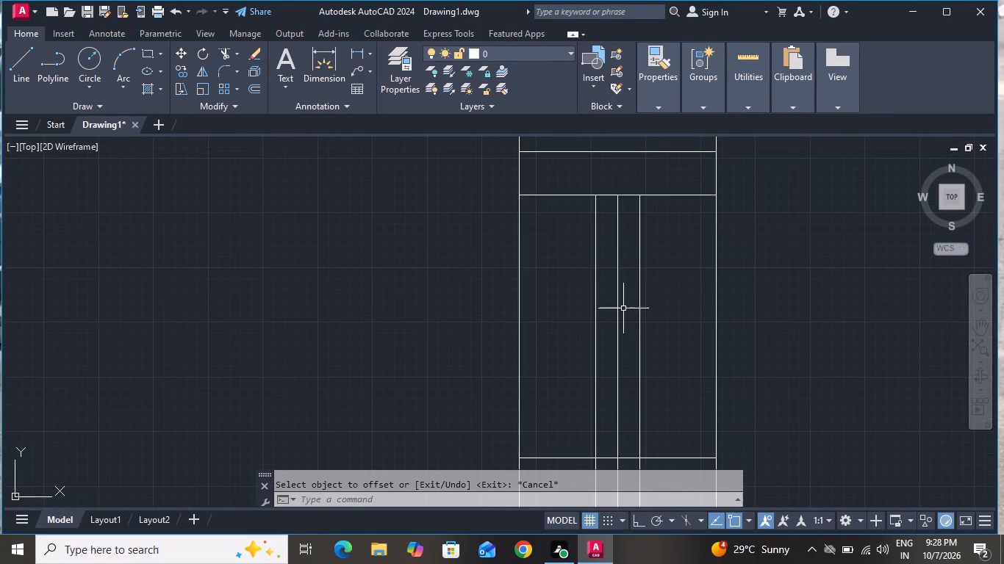
click(617, 314)
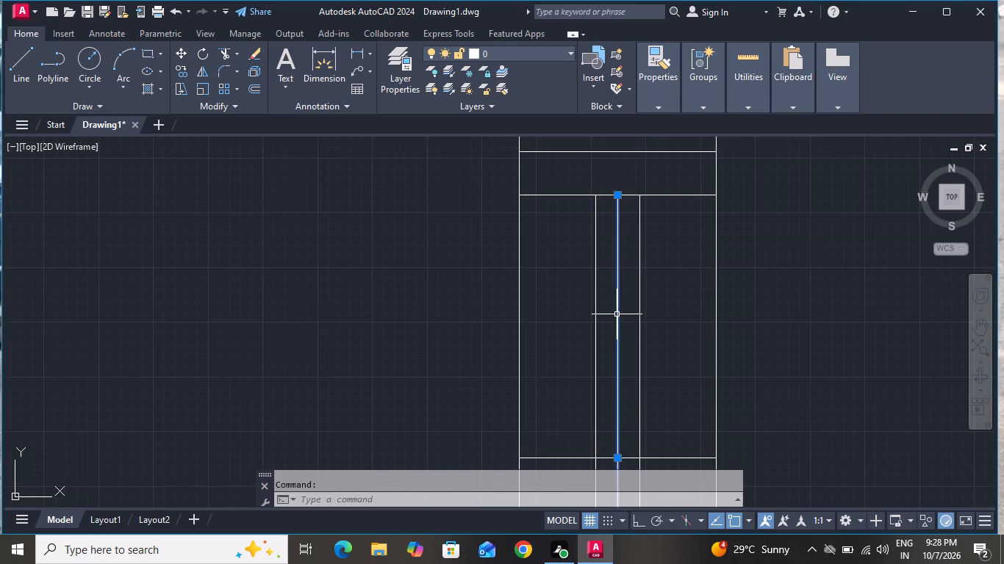
key(Delete)
scroll(656, 303, down, 1)
scroll(656, 303, up, 1)
scroll(656, 302, down, 1)
scroll(652, 300, up, 1)
scroll(650, 300, down, 3)
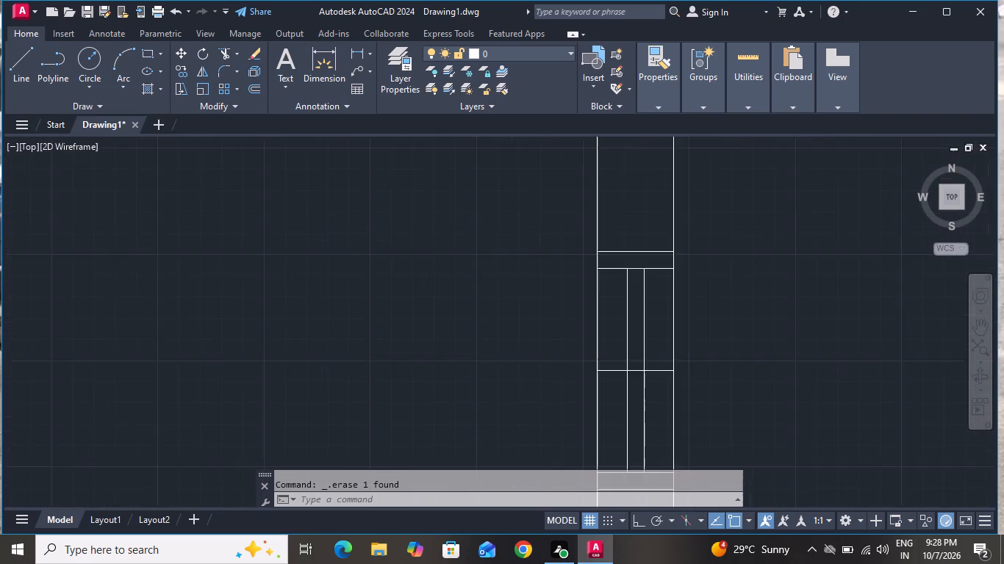
click(652, 352)
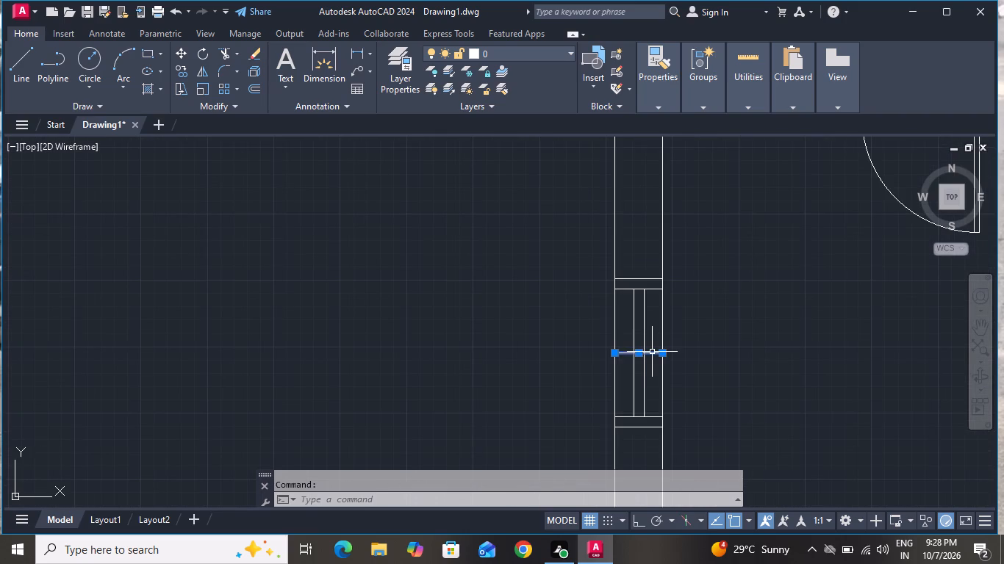
key(Delete)
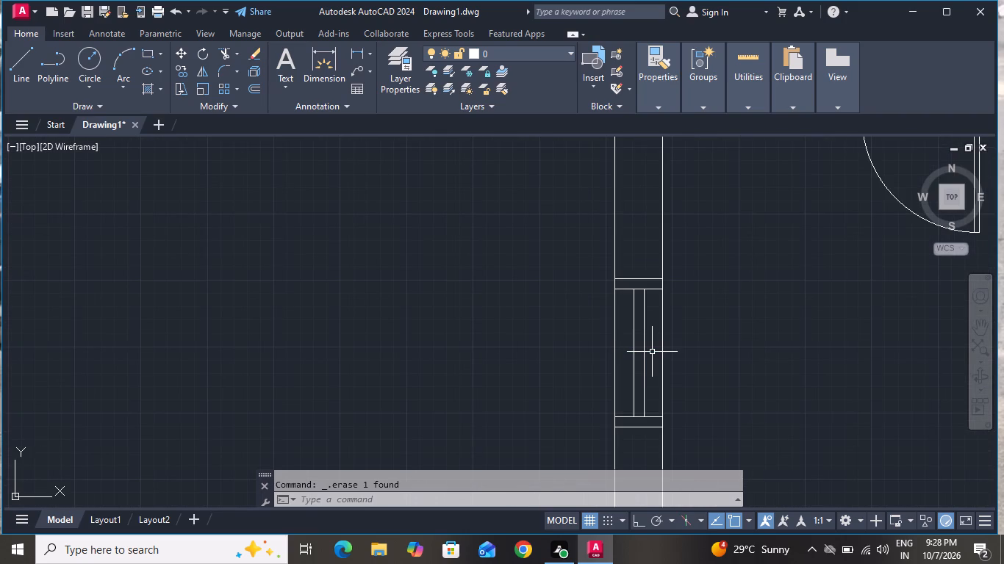
Draw a short vertical line across the thickness of the east room's south wall, between the door and the east exterior wall.
scroll(652, 352, down, 4)
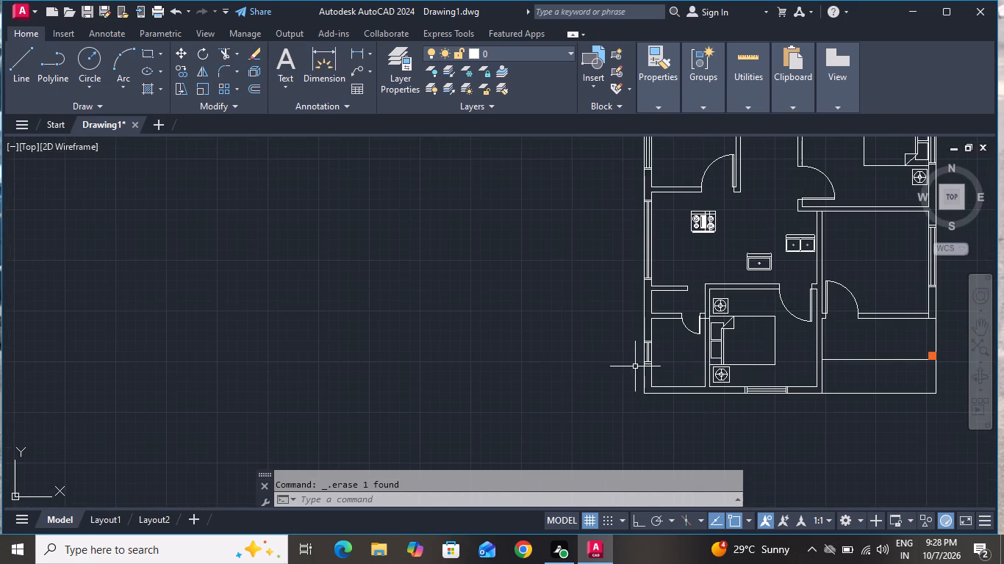
scroll(639, 355, up, 1)
scroll(644, 355, down, 2)
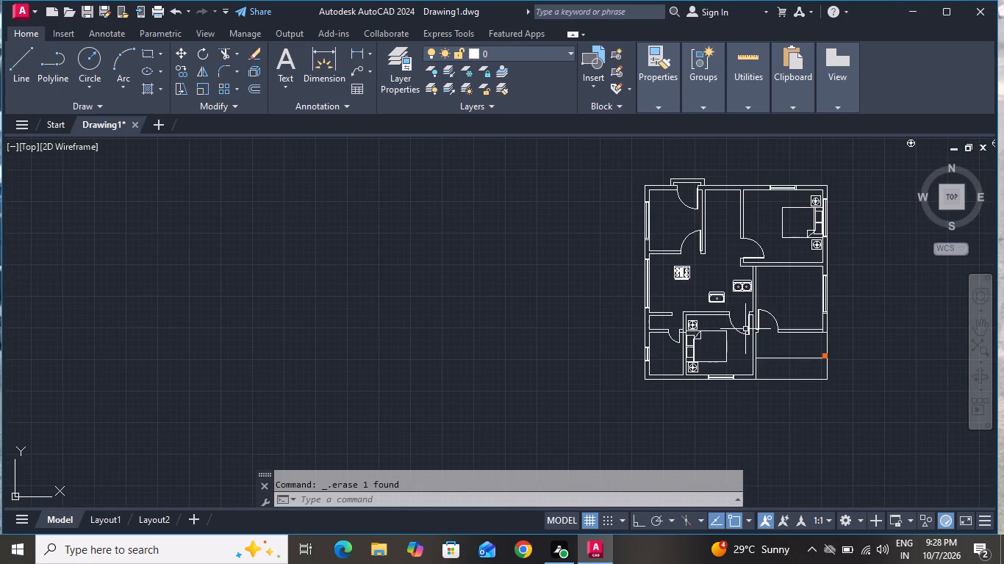
scroll(854, 326, up, 2)
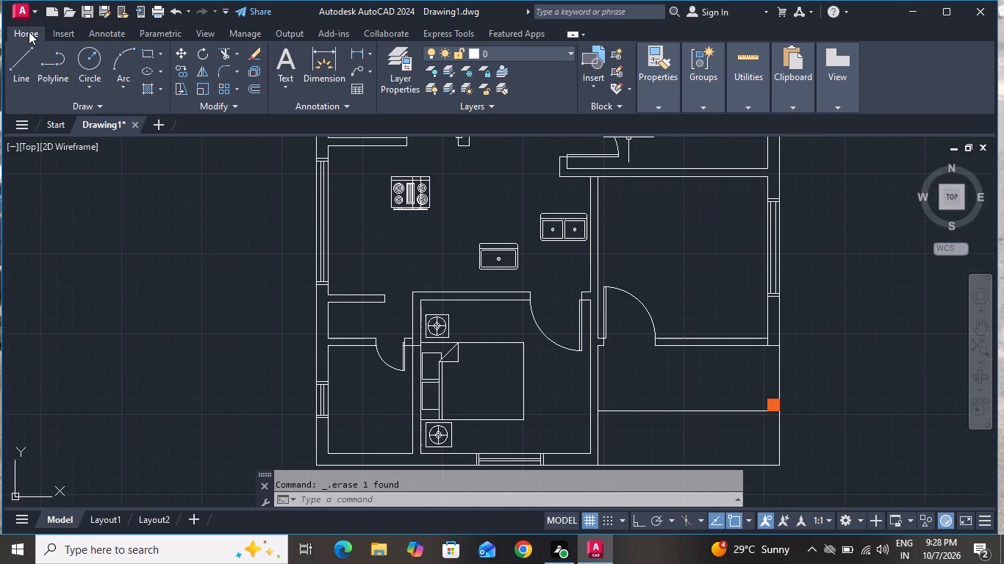
click(23, 63)
scroll(718, 338, down, 1)
scroll(718, 338, up, 1)
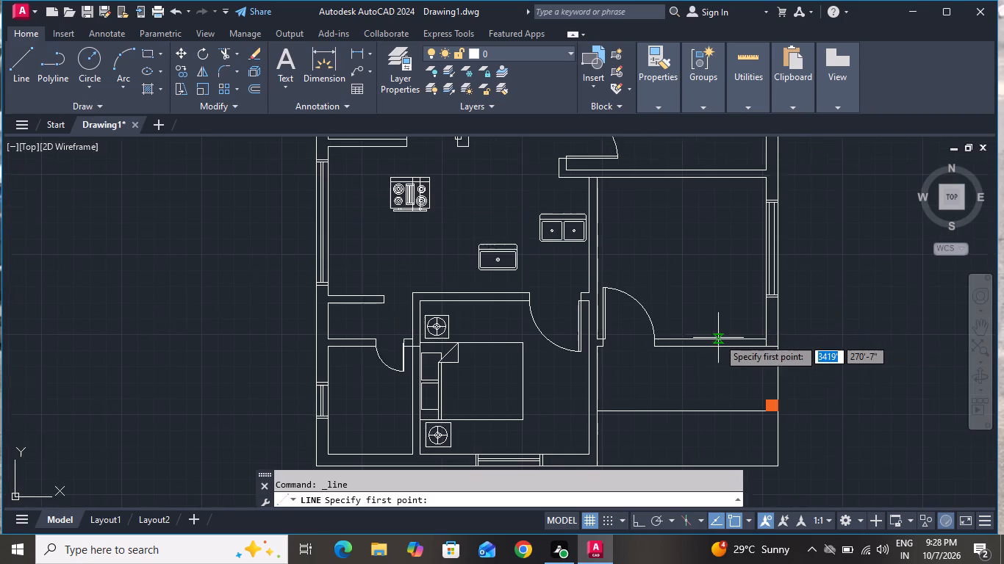
scroll(718, 338, up, 1)
click(714, 355)
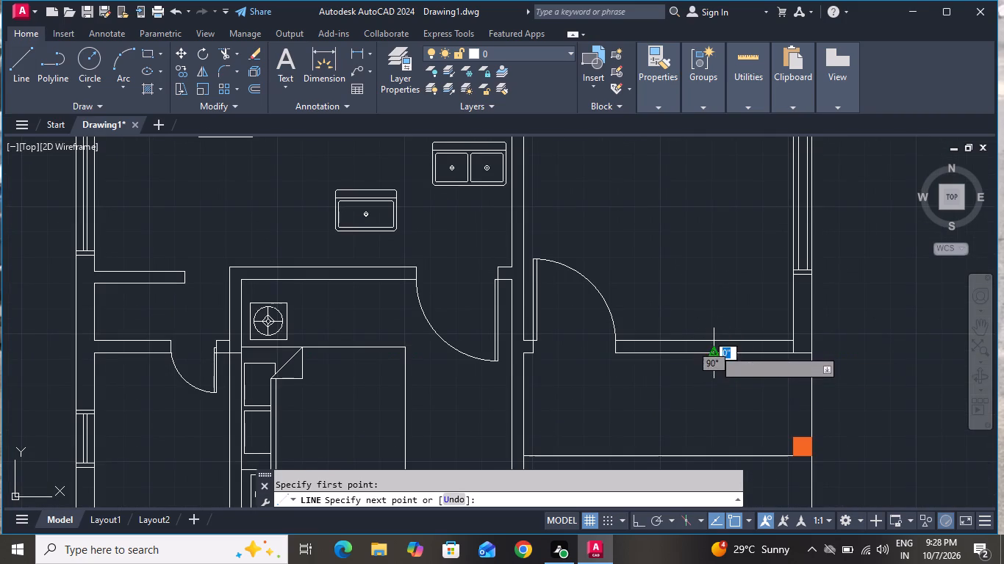
click(711, 341)
right_click(711, 341)
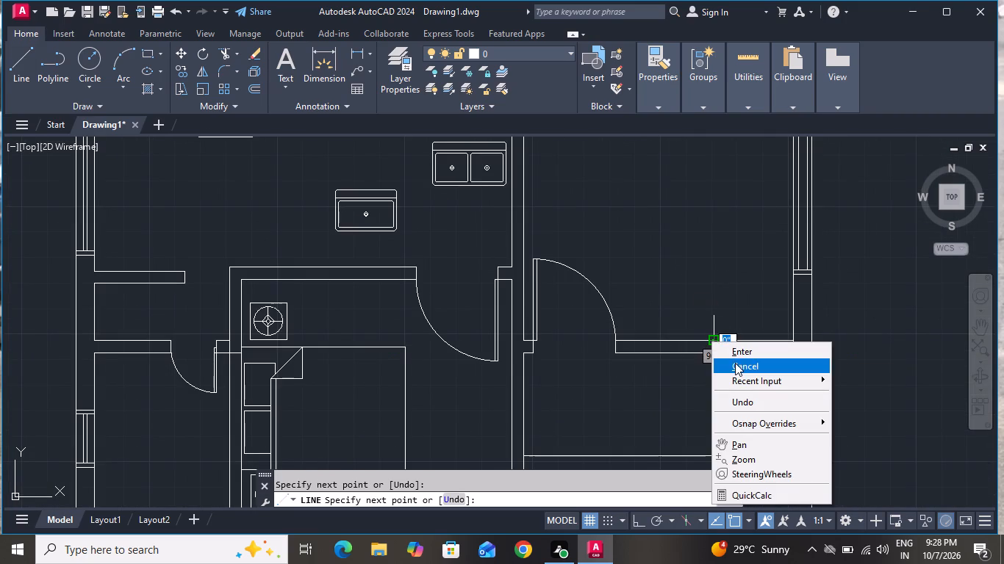
click(735, 363)
Offset the short line across the east room's south wall by 2' to both the west and the east.
text(o 2')
key(Return)
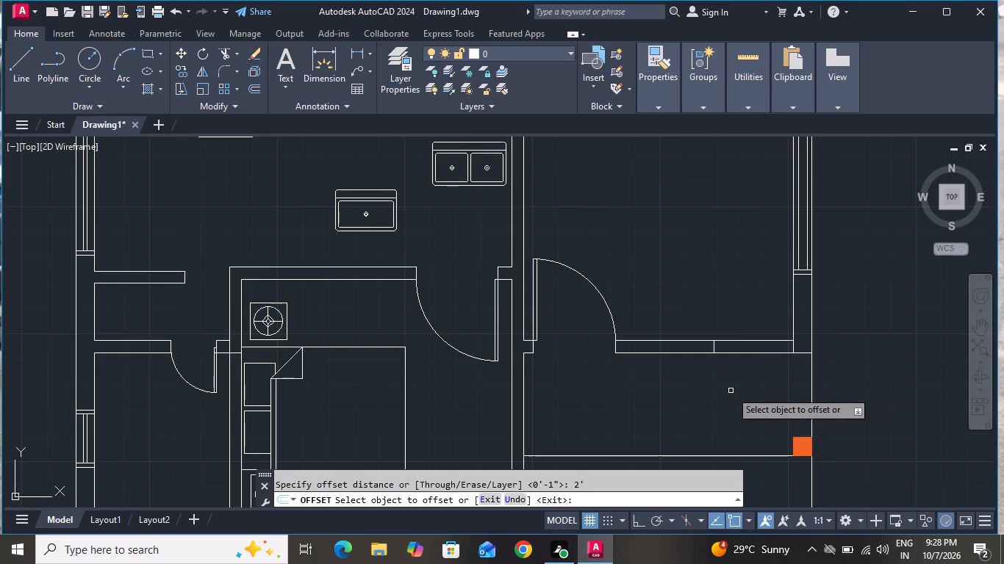
scroll(723, 338, up, 4)
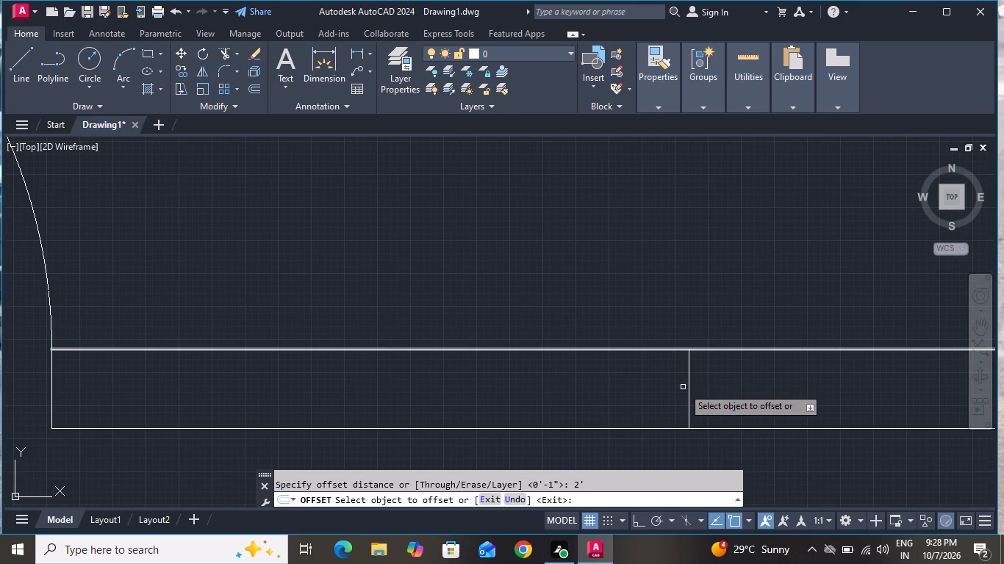
click(690, 387)
click(381, 383)
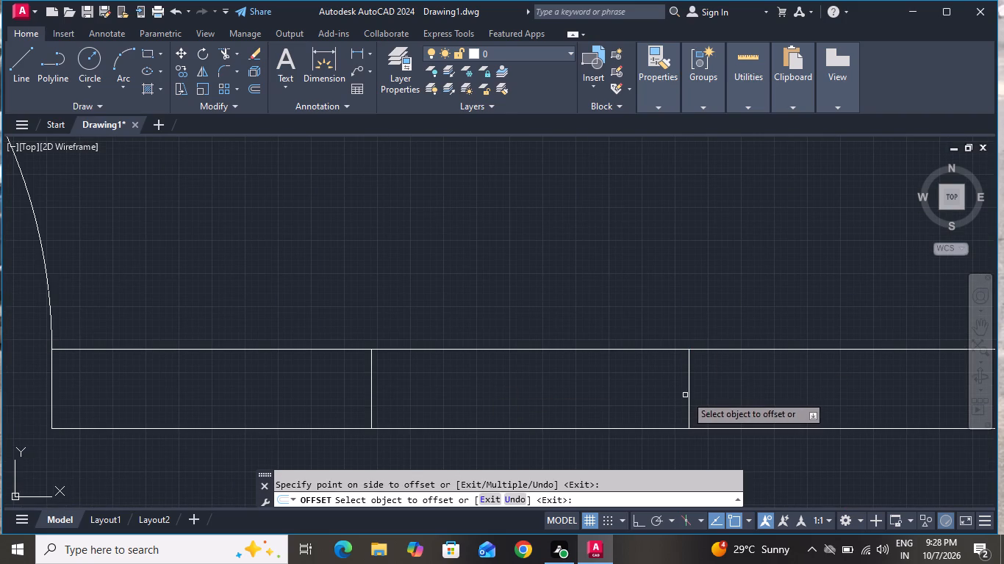
click(687, 394)
click(795, 388)
scroll(784, 391, down, 2)
scroll(784, 391, up, 1)
right_click(784, 391)
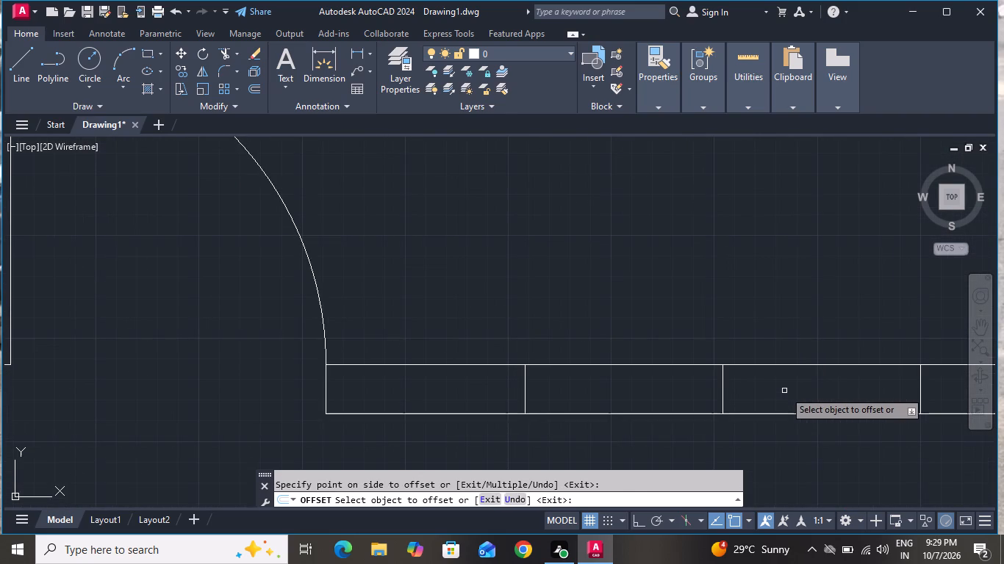
click(836, 255)
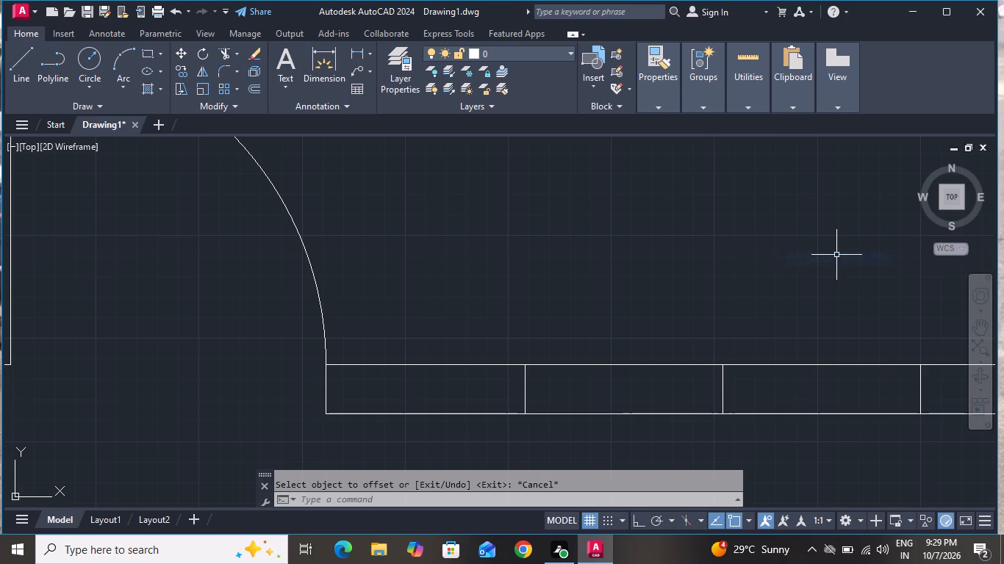
Offset the western and eastern opening lines 2" outward, away from the middle line, to form the window's jambs in the south wall.
text(o 2)
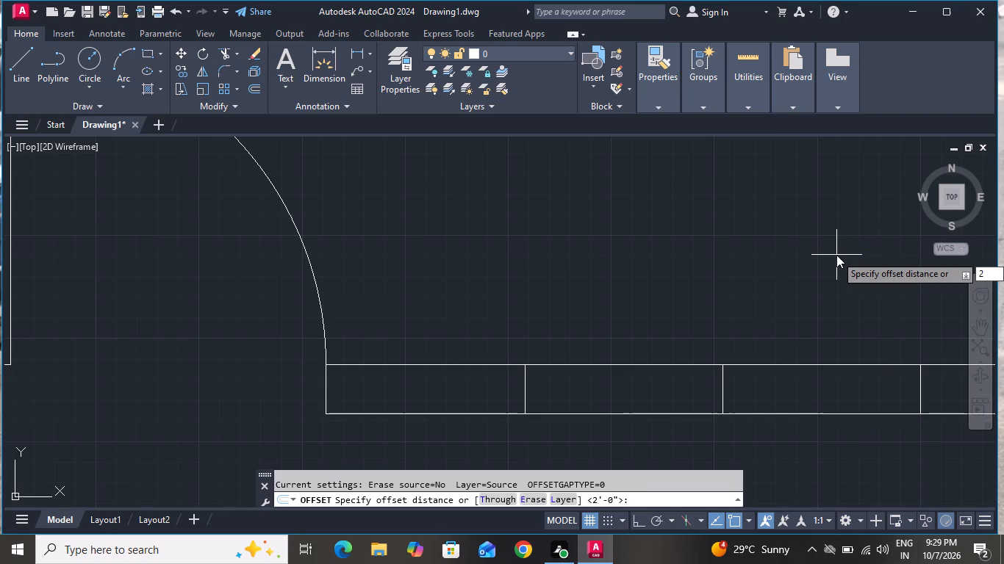
key(shift+quotedbl)
key(Return)
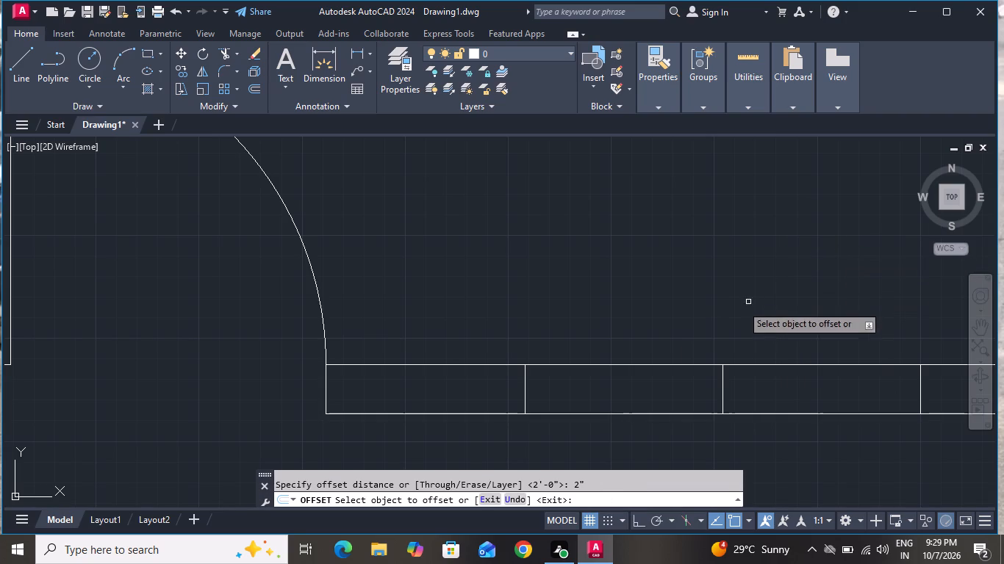
click(526, 386)
click(504, 389)
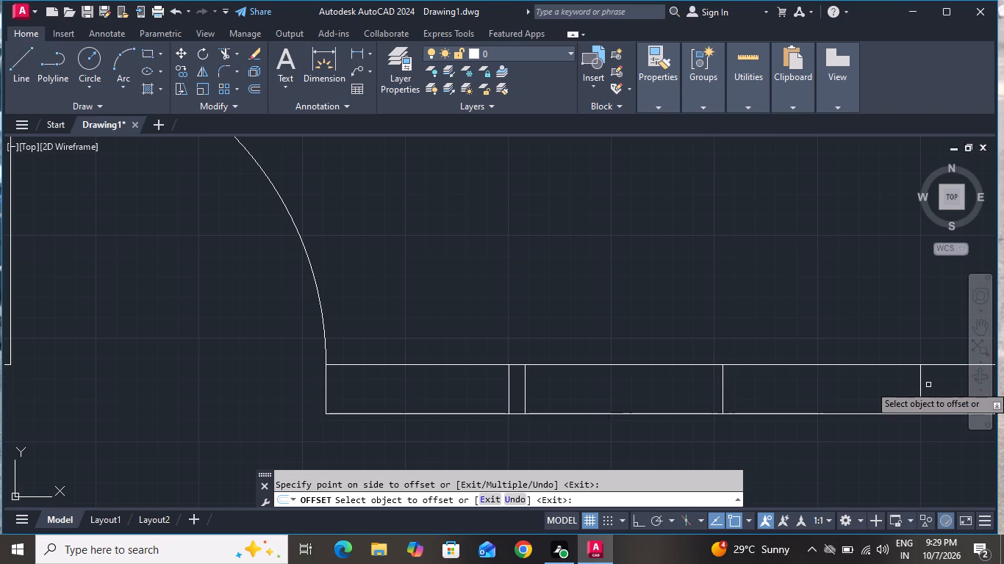
click(921, 386)
click(931, 386)
right_click(851, 438)
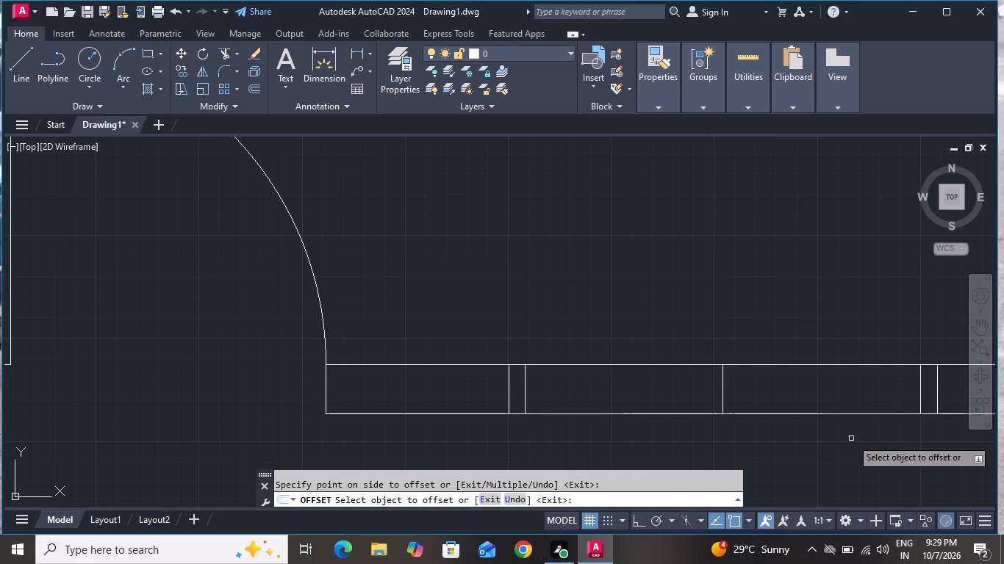
click(876, 309)
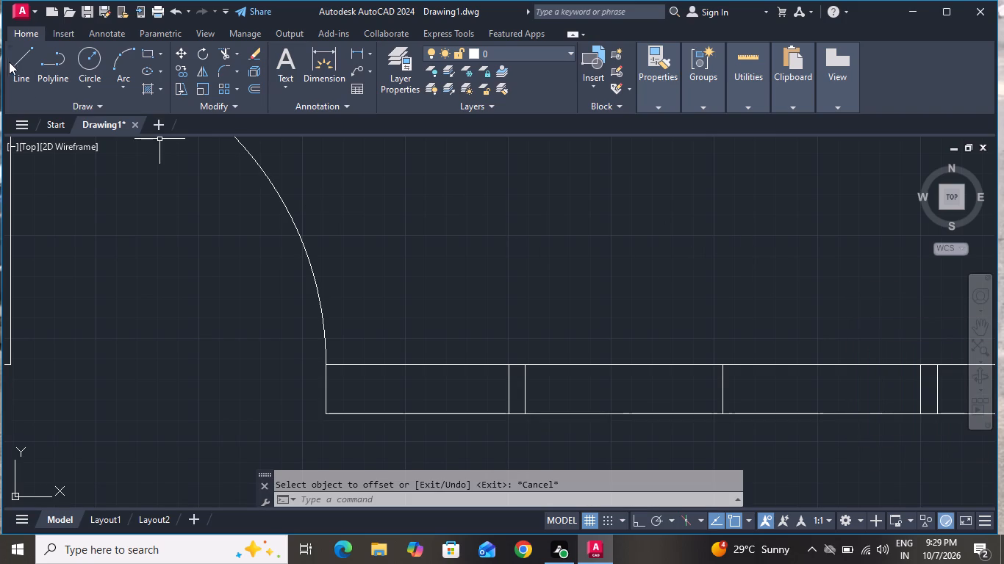
With Ortho on, draw a 4' horizontal line from the west inner jamb's midpoint to the east inner jamb in the east room's south wall.
click(19, 70)
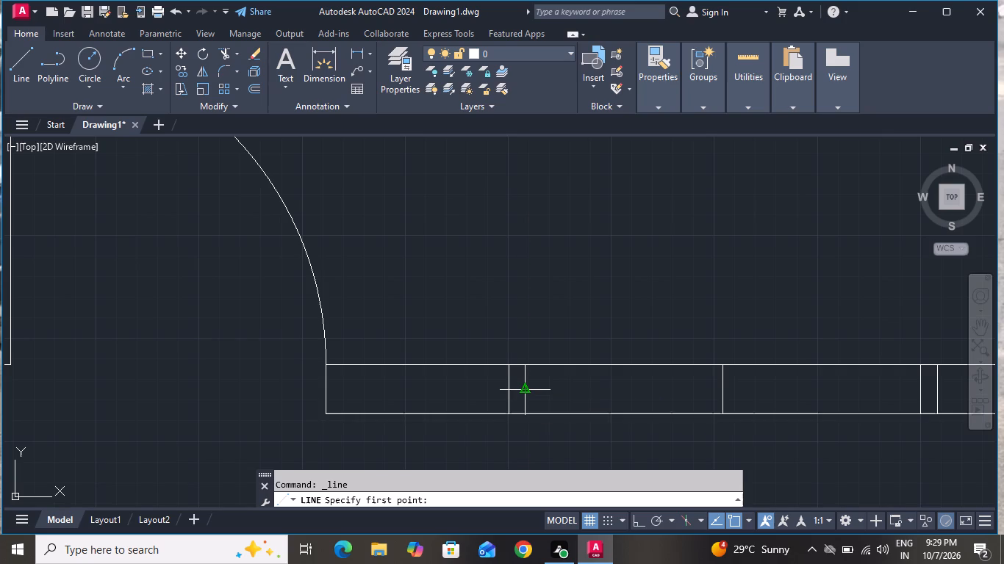
click(526, 388)
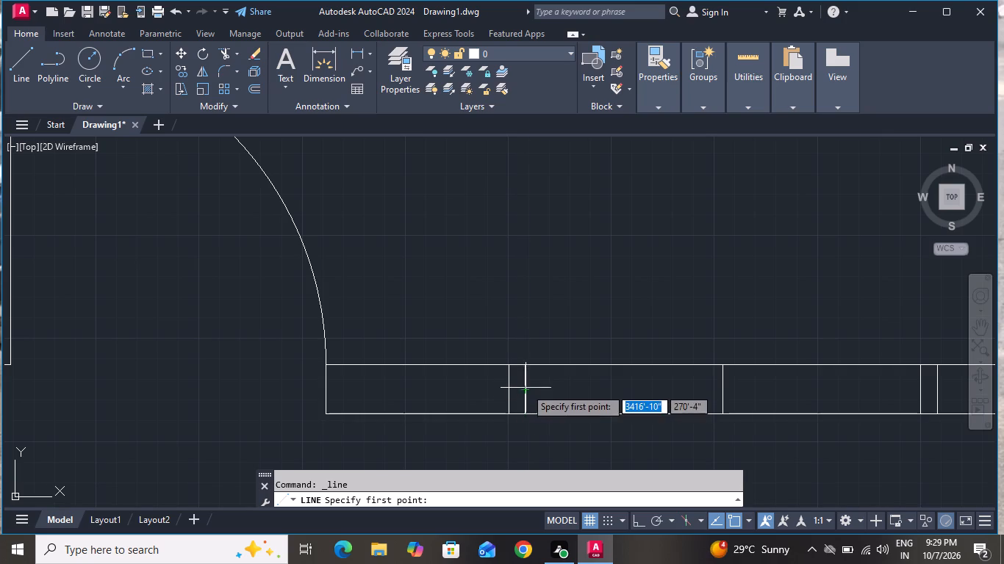
scroll(634, 381, down, 7)
scroll(638, 381, up, 2)
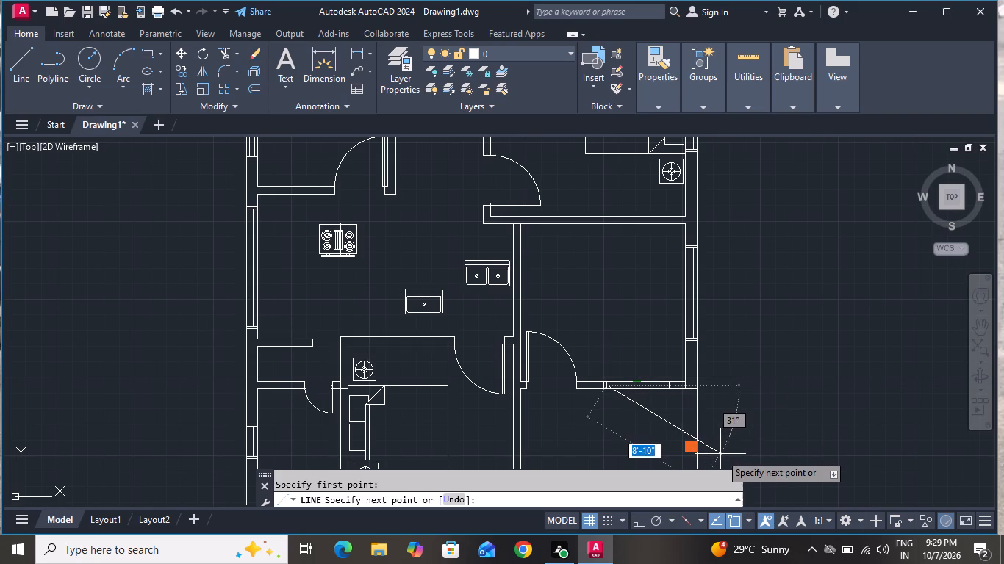
click(637, 523)
scroll(663, 414, up, 4)
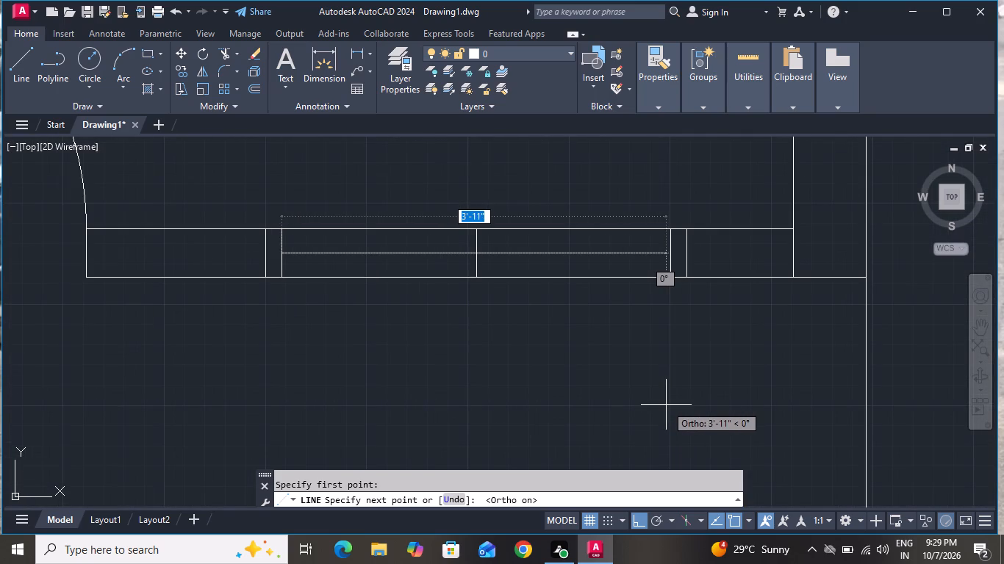
scroll(674, 239, up, 3)
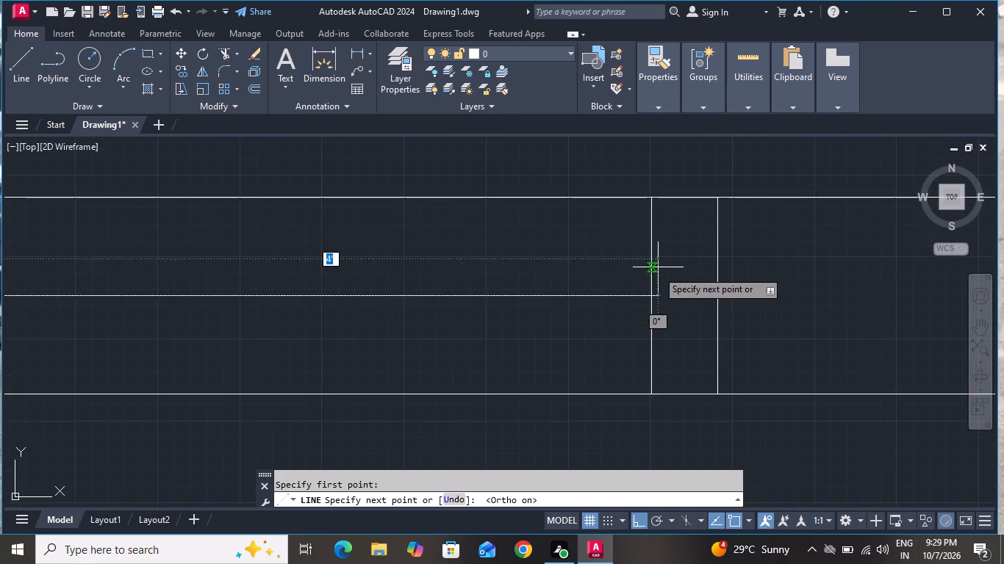
click(655, 296)
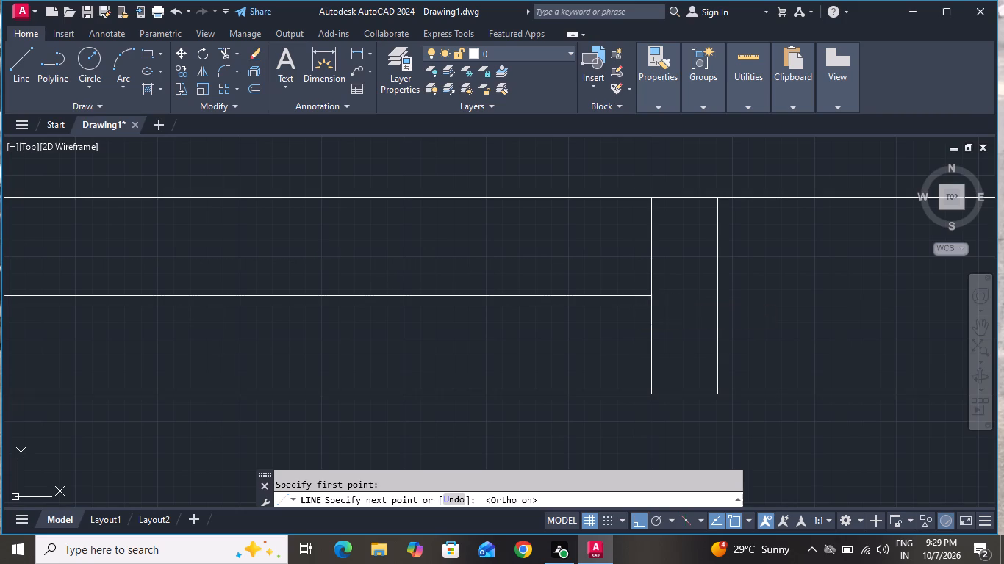
Offset the 4' horizontal line in the east room's south-wall window by 1" to both the south and the north.
right_click(655, 296)
click(679, 321)
scroll(558, 325, down, 2)
scroll(557, 326, up, 1)
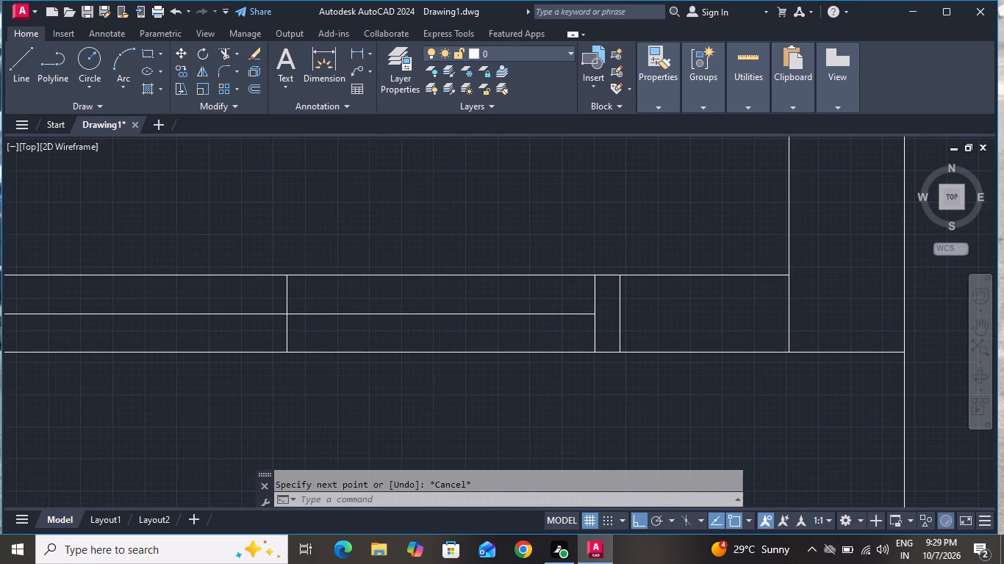
scroll(557, 327, down, 2)
text(o)
key(space)
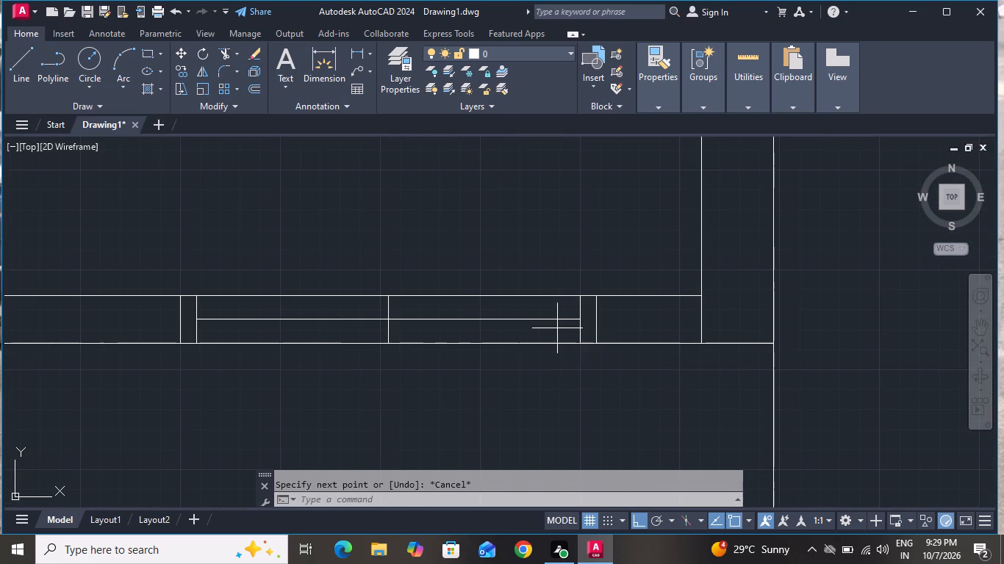
key(1)
key(shift+quotedbl)
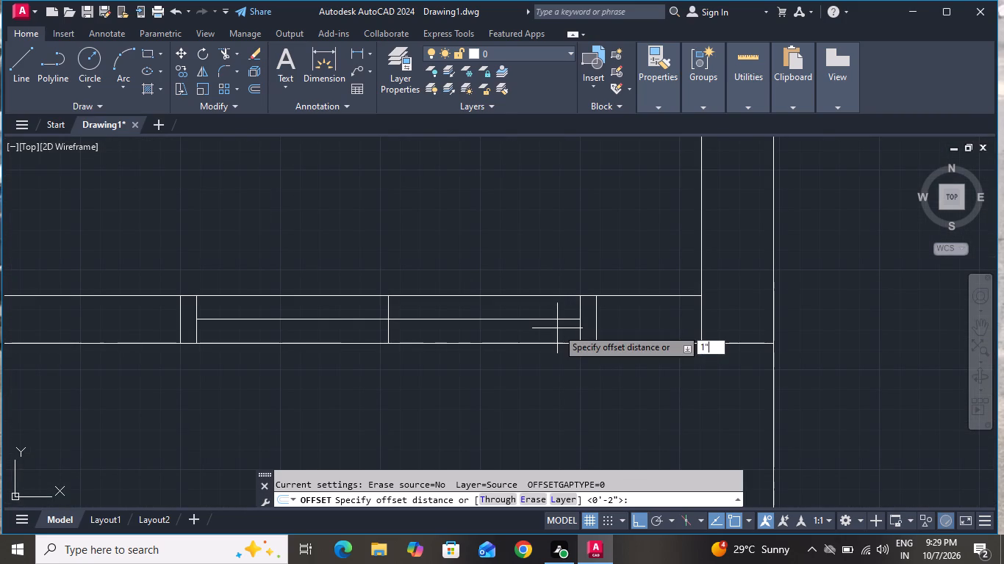
key(Return)
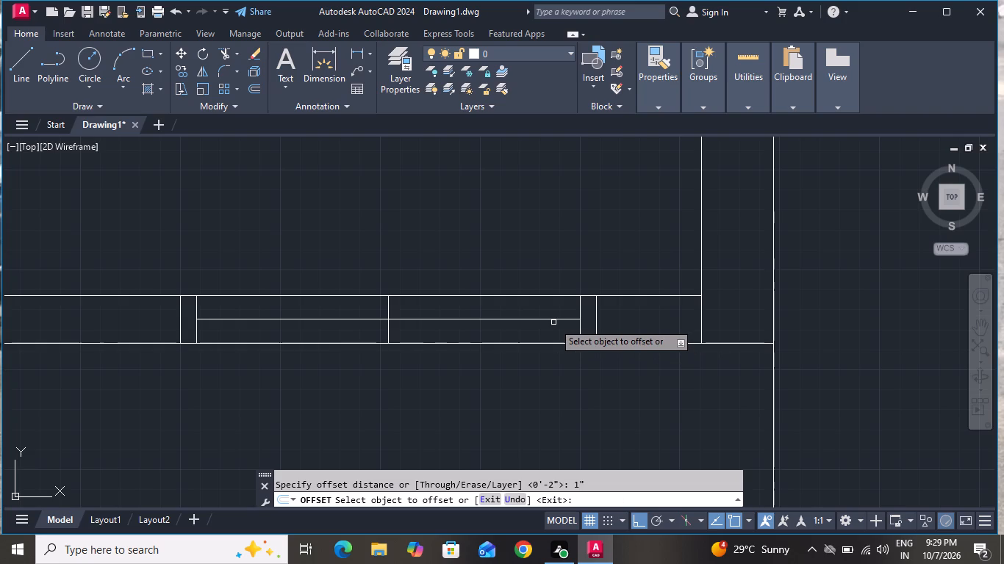
click(553, 319)
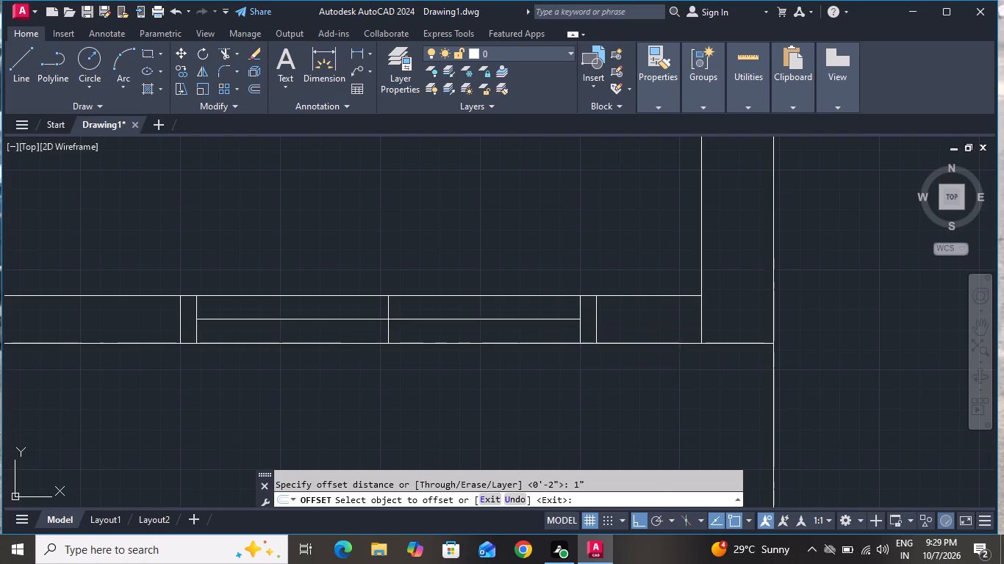
click(556, 330)
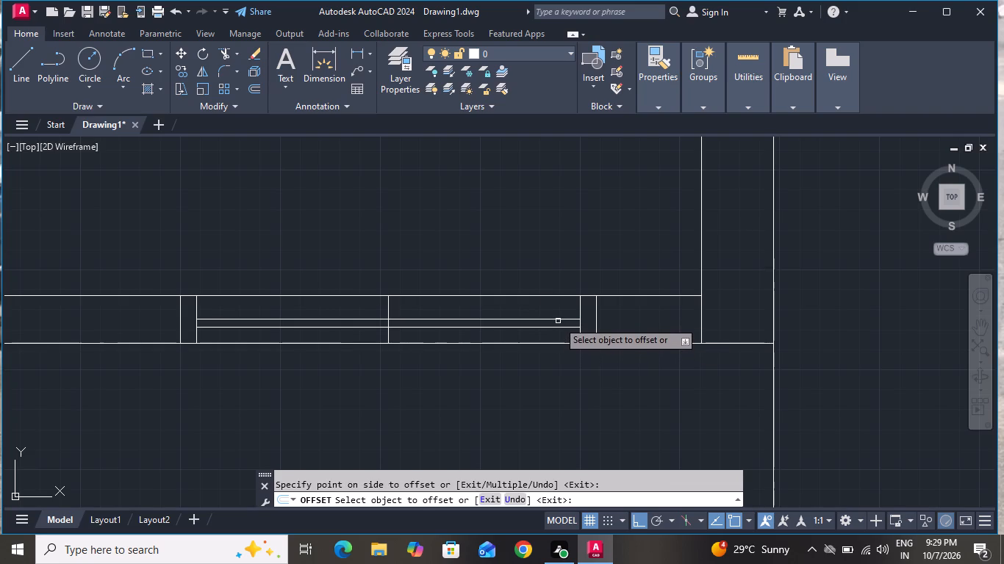
click(558, 321)
click(559, 304)
right_click(626, 320)
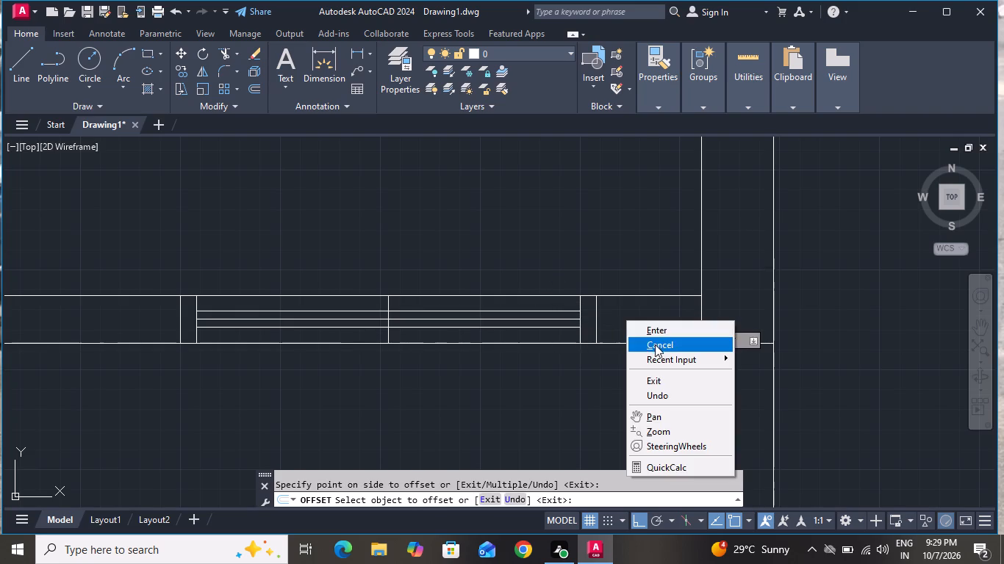
click(655, 344)
Erase the original horizontal centre line and the vertical middle line from the east room's south-wall window.
scroll(562, 320, up, 4)
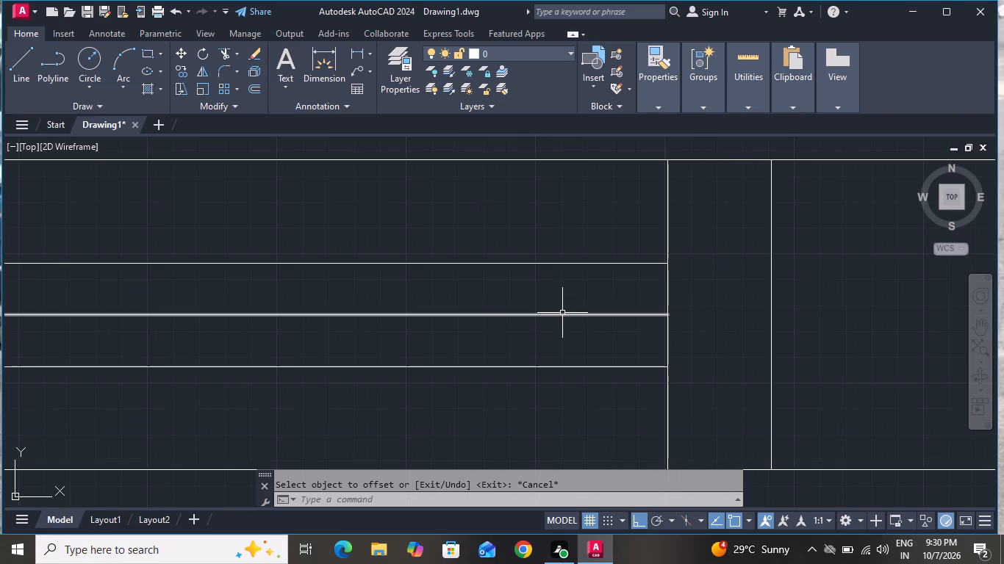
click(562, 313)
click(559, 327)
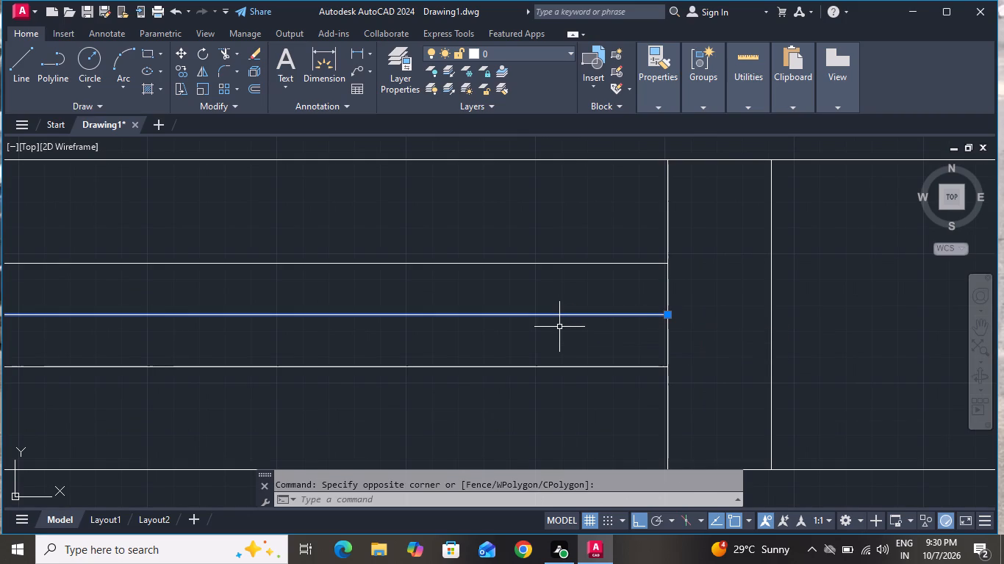
key(Delete)
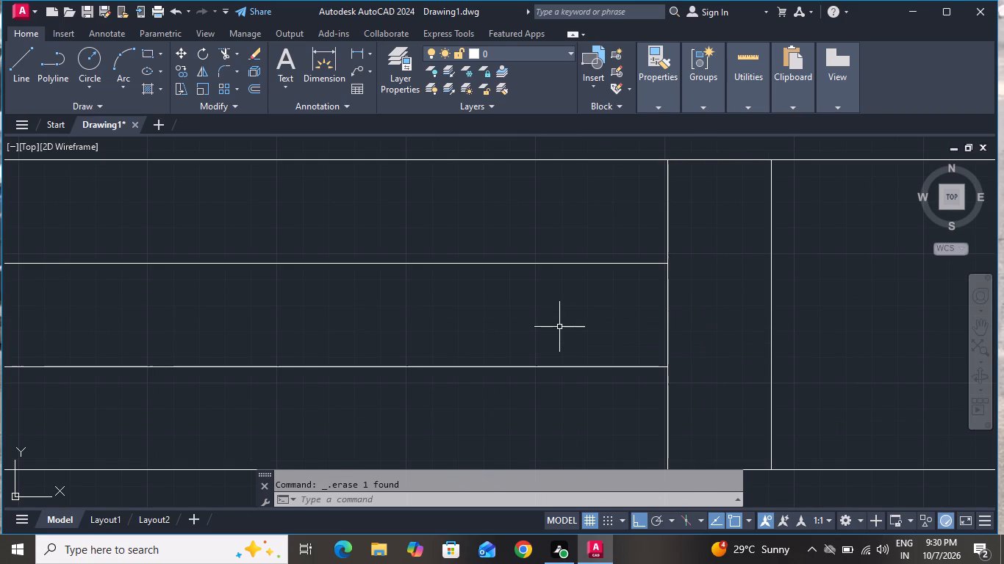
scroll(586, 341, down, 4)
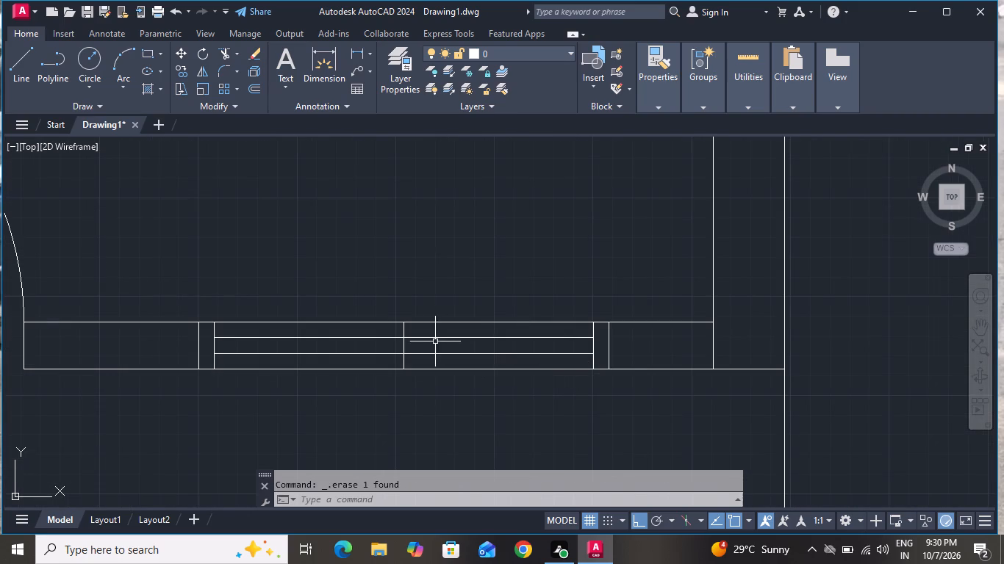
scroll(415, 343, up, 4)
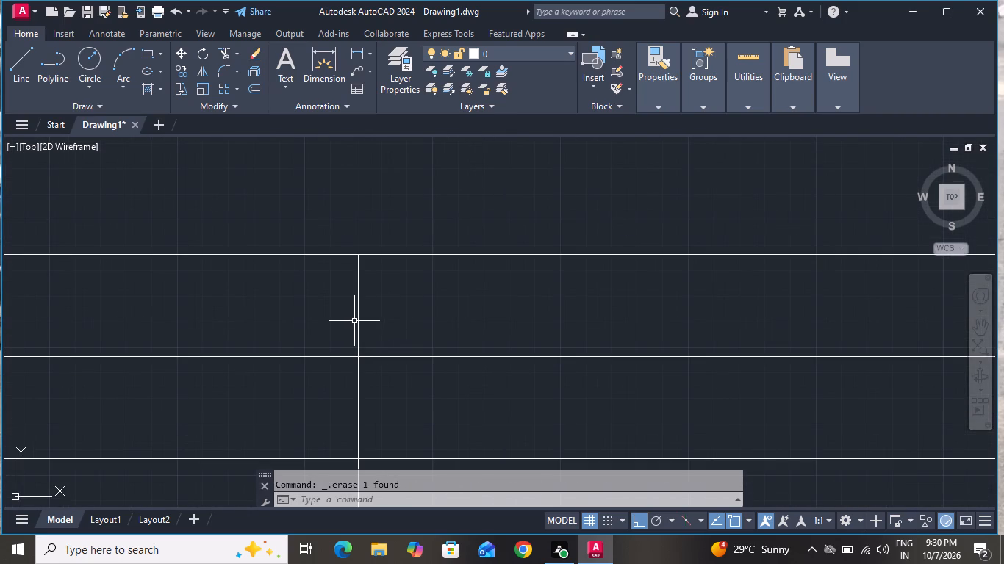
click(359, 318)
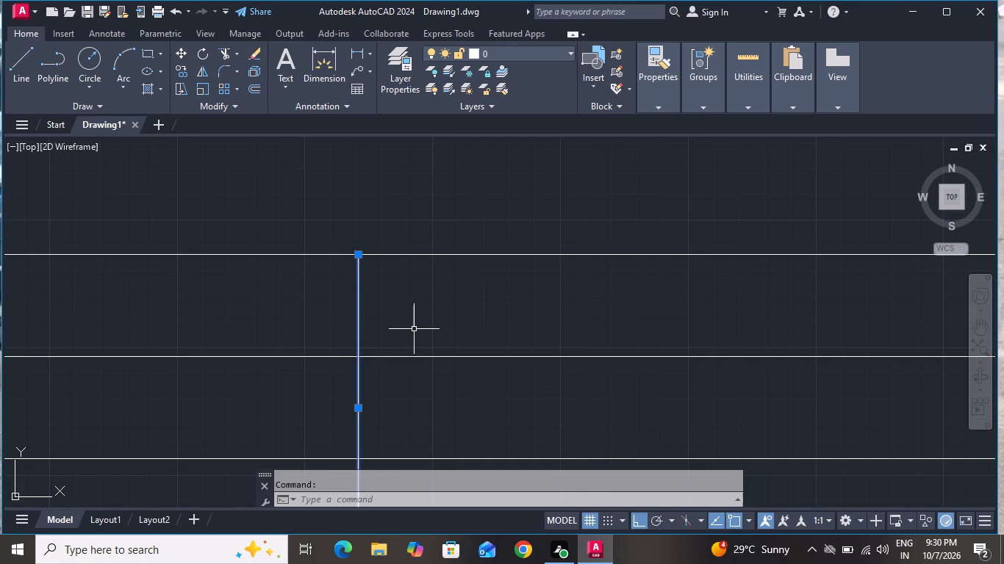
key(Delete)
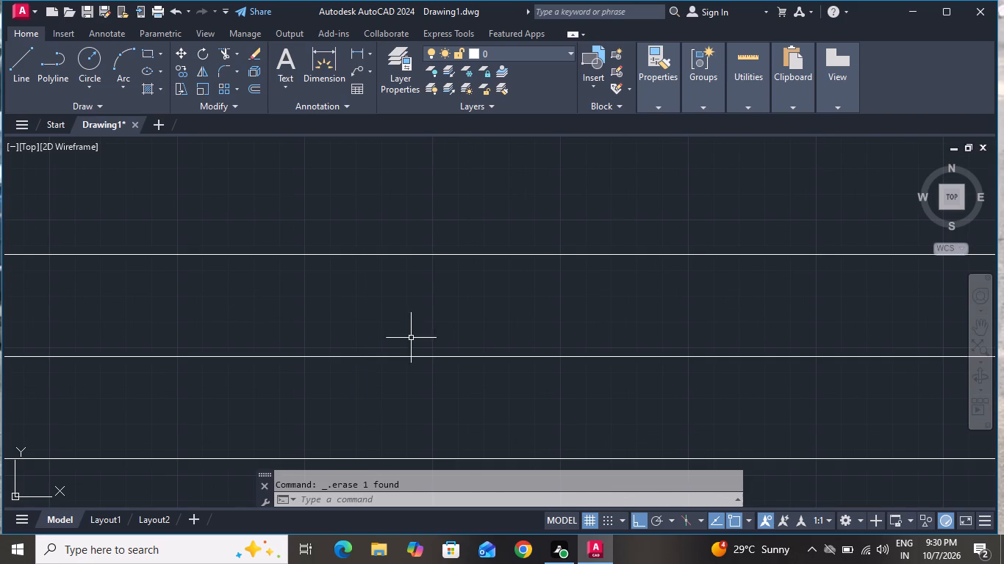
In the south bedroom's southeast corner, draw a line about 5'-6" north from the south wall's inner face, continuing east to the east wall.
scroll(411, 339, down, 5)
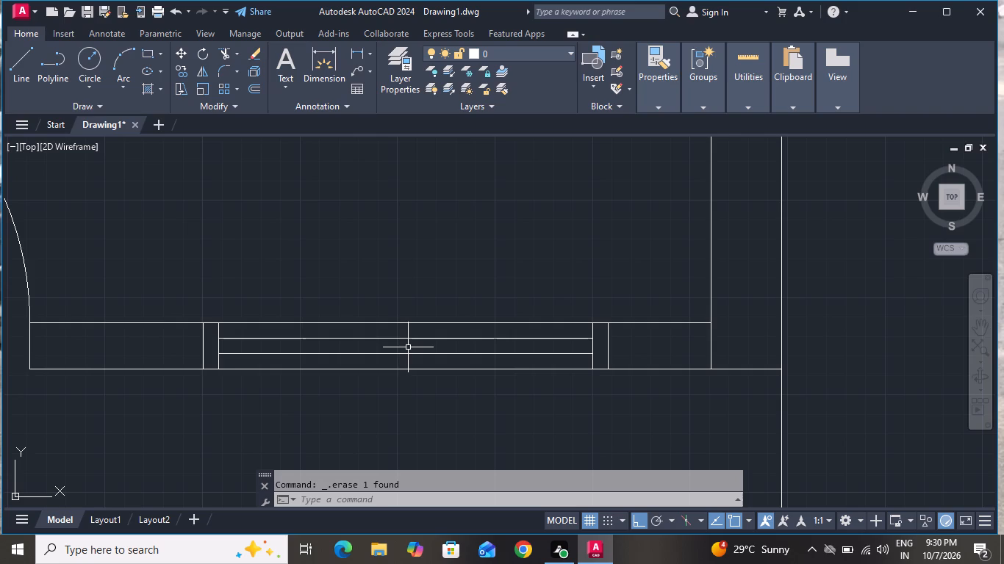
scroll(413, 336, down, 6)
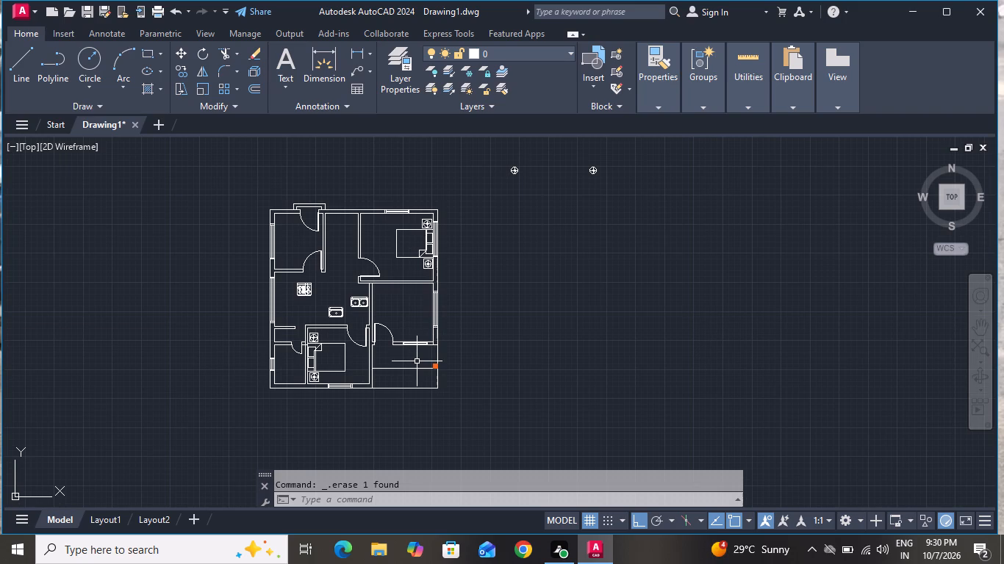
click(8, 60)
scroll(340, 374, up, 1)
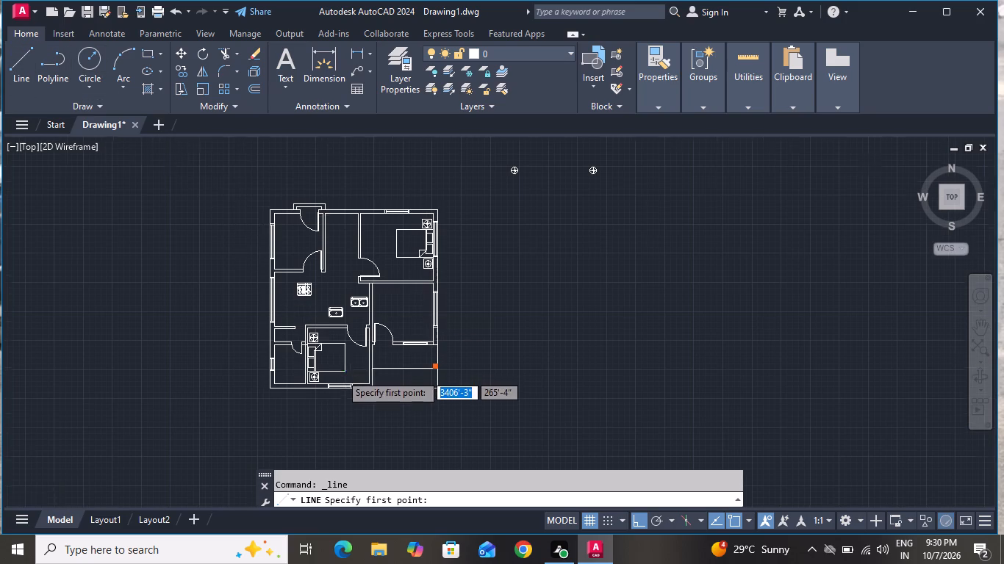
scroll(340, 374, up, 2)
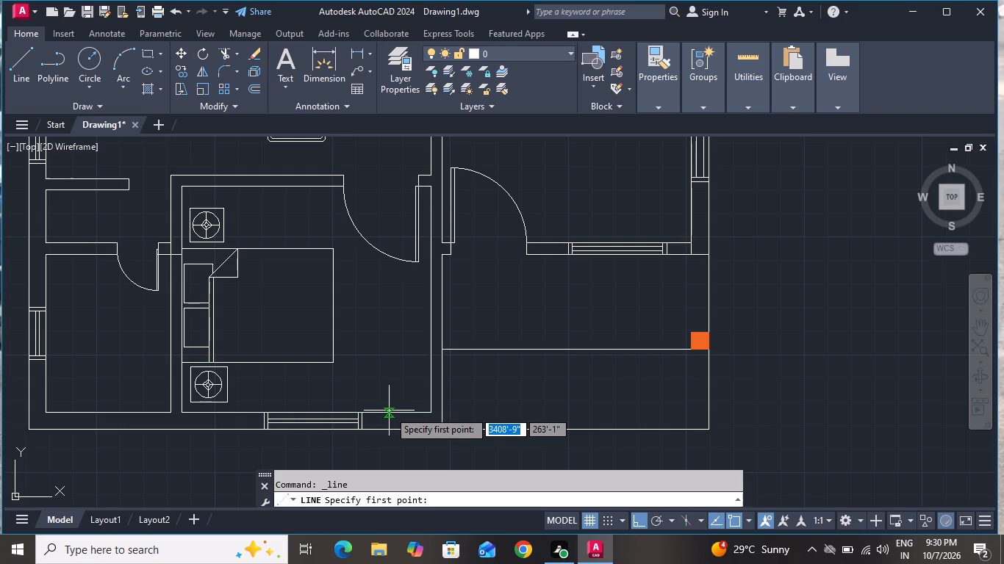
scroll(389, 416, up, 3)
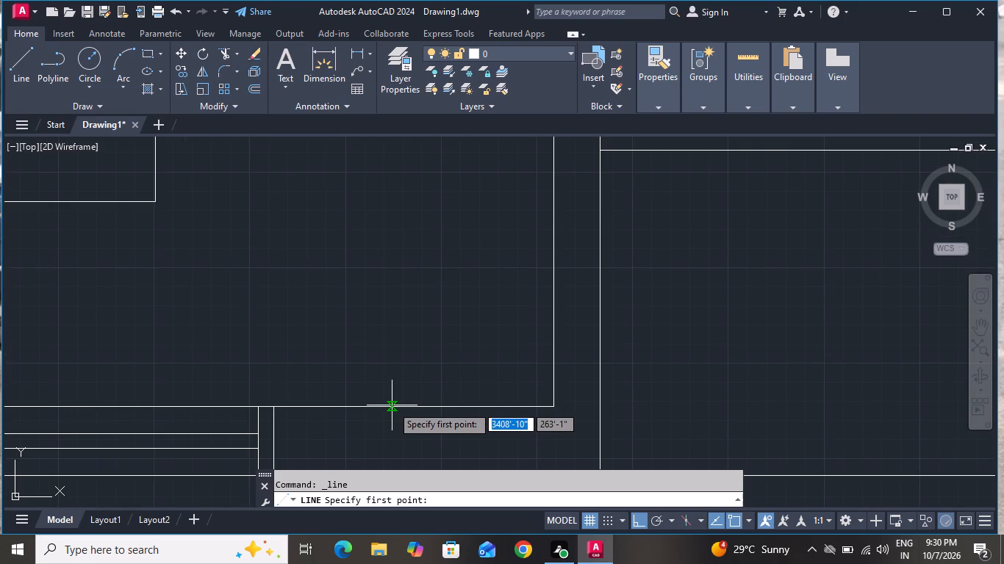
click(392, 406)
scroll(407, 242, down, 3)
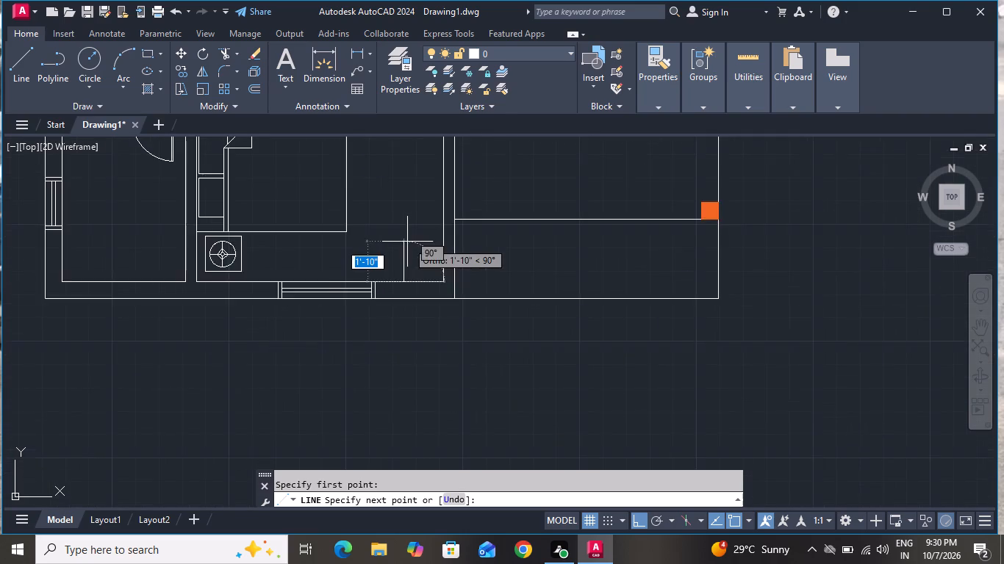
scroll(407, 242, down, 4)
scroll(407, 224, up, 5)
scroll(401, 225, down, 1)
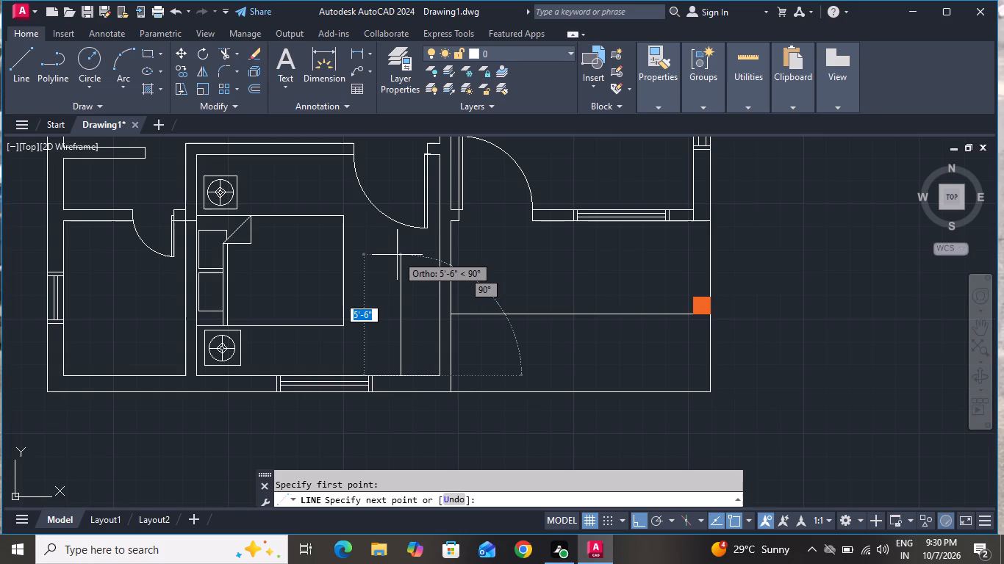
click(397, 255)
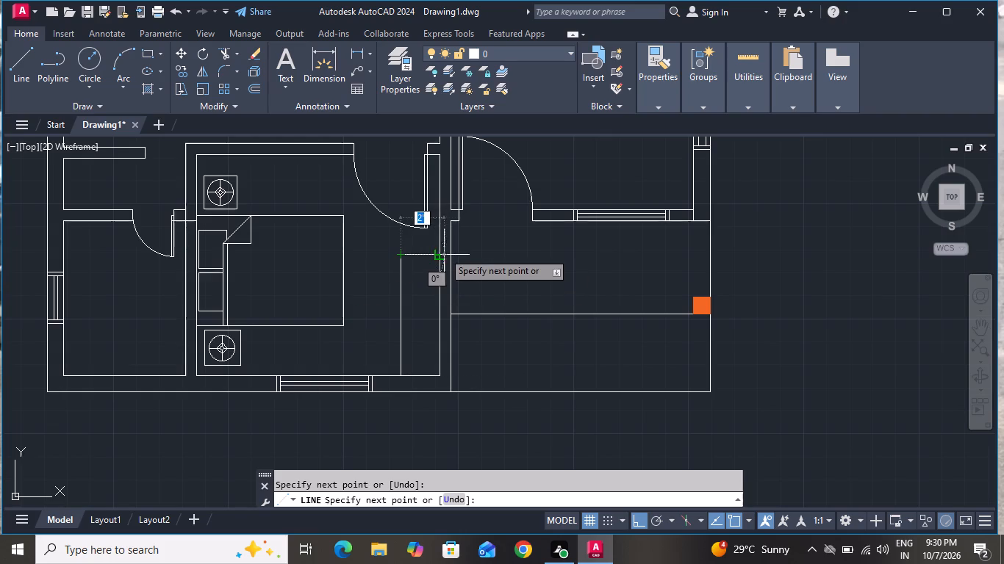
click(437, 254)
right_click(437, 254)
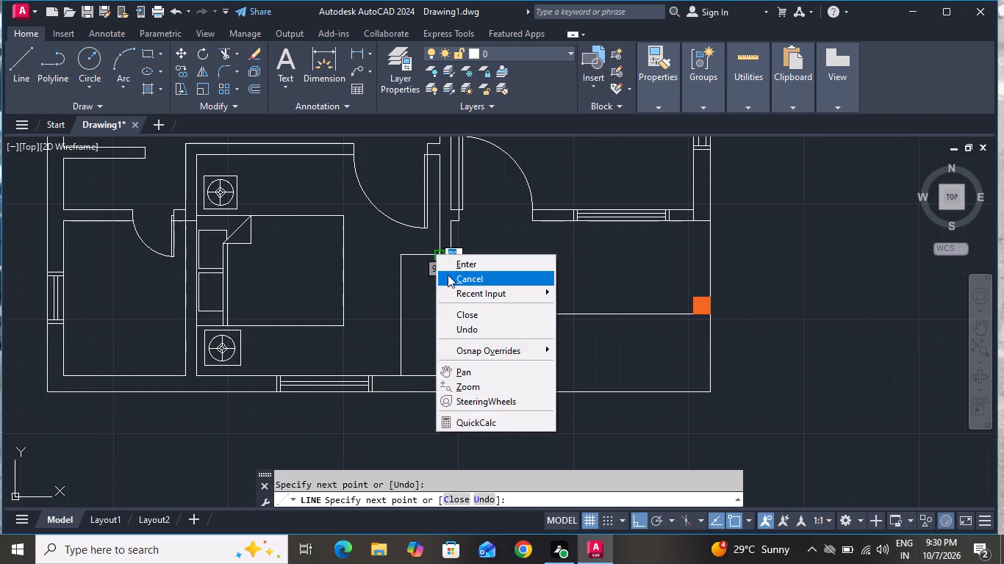
click(448, 275)
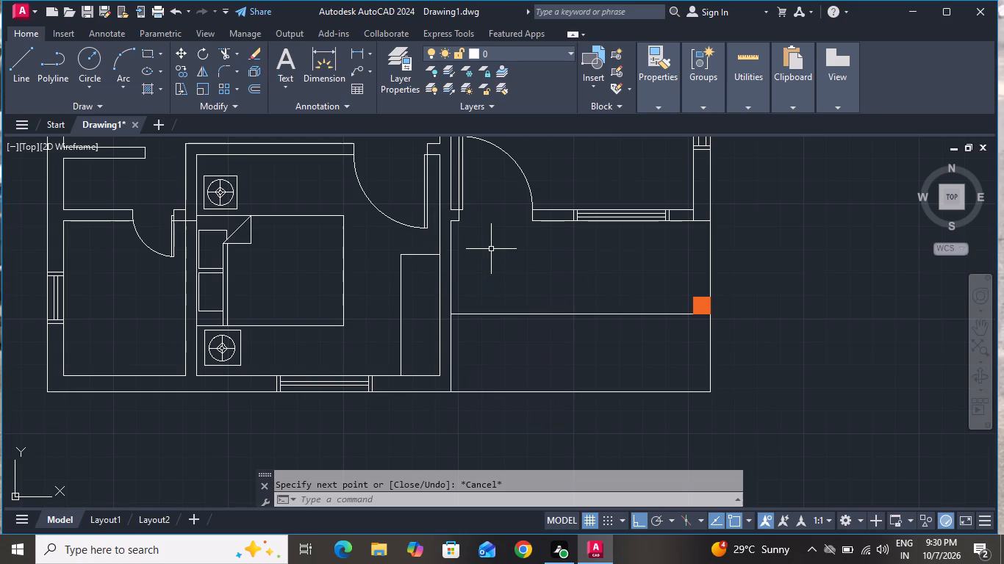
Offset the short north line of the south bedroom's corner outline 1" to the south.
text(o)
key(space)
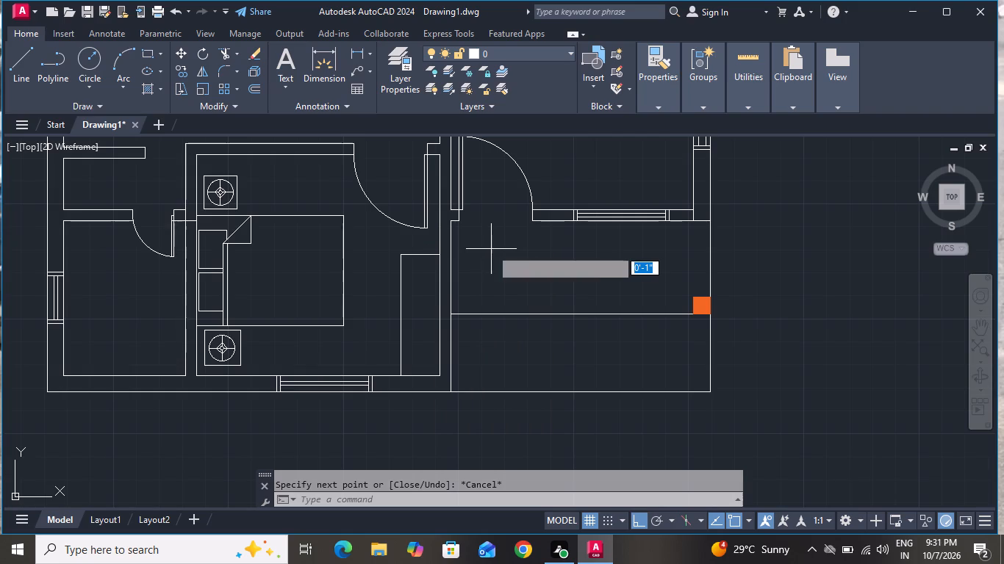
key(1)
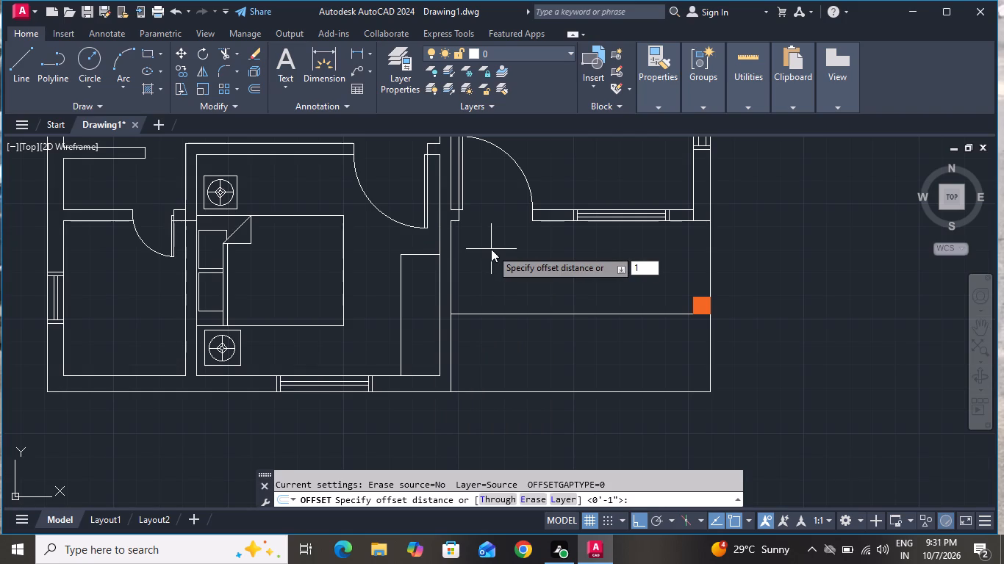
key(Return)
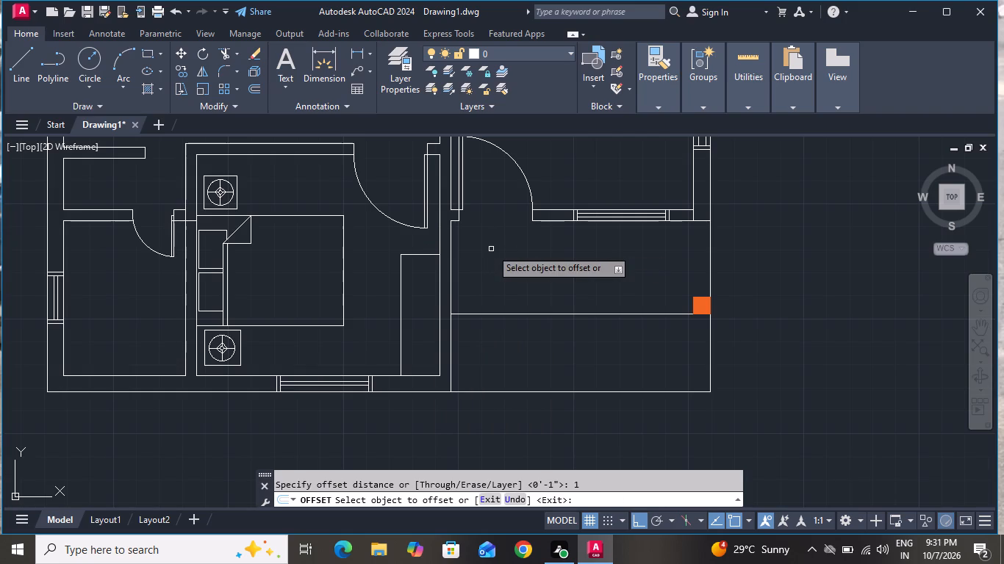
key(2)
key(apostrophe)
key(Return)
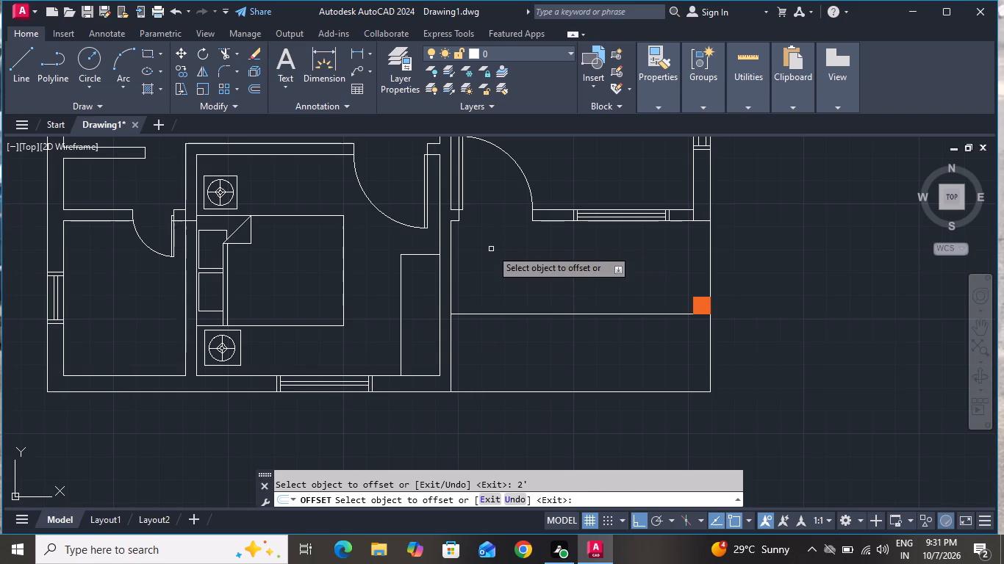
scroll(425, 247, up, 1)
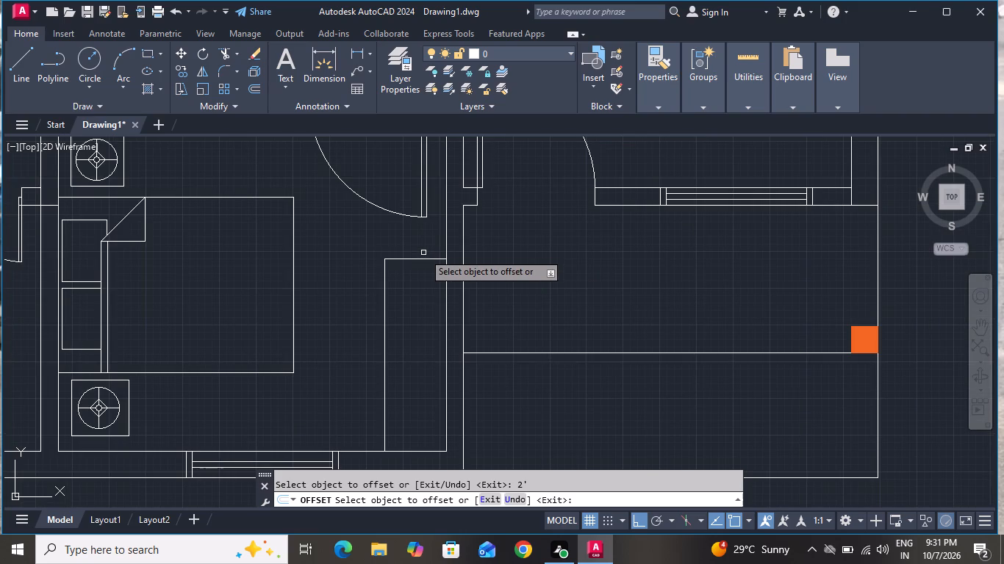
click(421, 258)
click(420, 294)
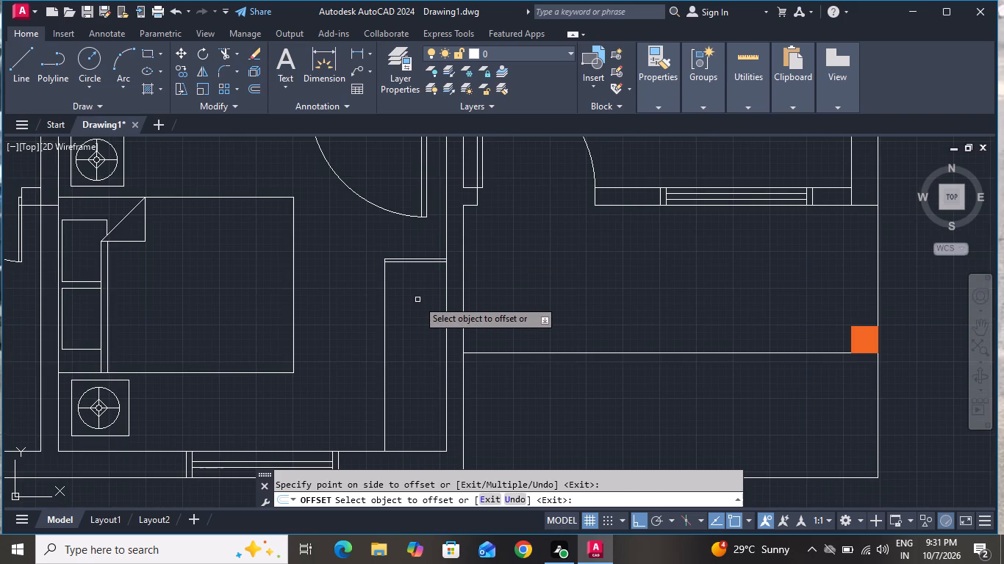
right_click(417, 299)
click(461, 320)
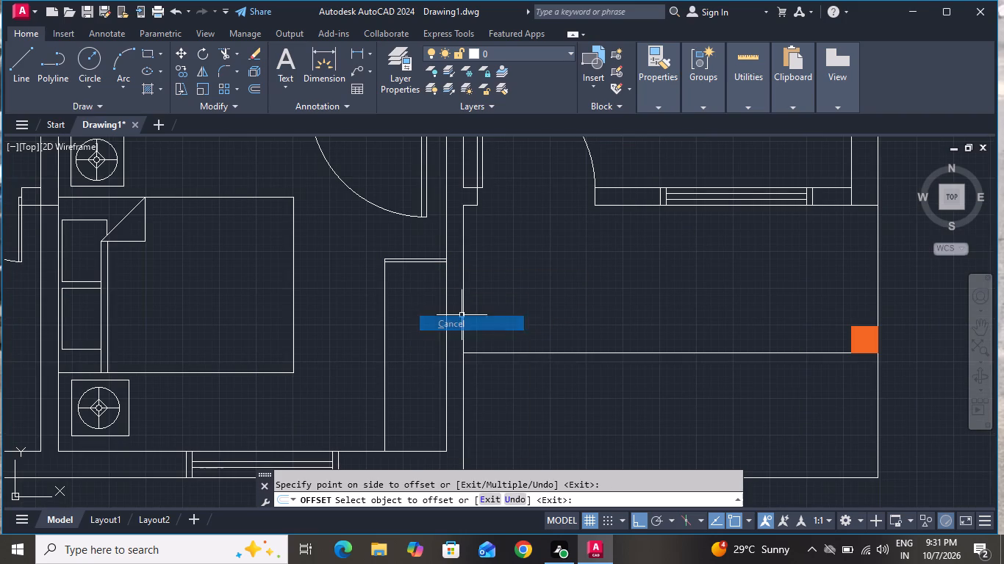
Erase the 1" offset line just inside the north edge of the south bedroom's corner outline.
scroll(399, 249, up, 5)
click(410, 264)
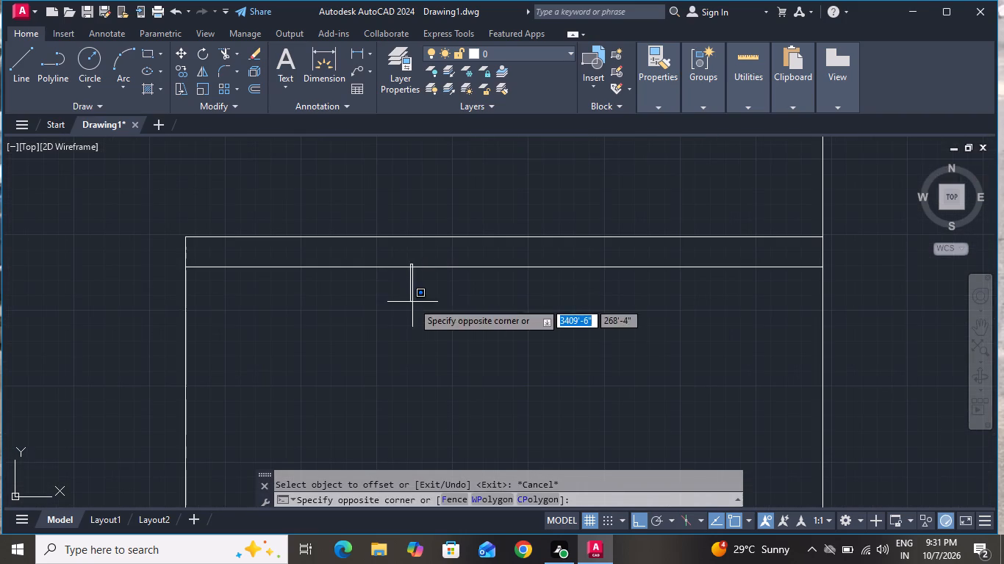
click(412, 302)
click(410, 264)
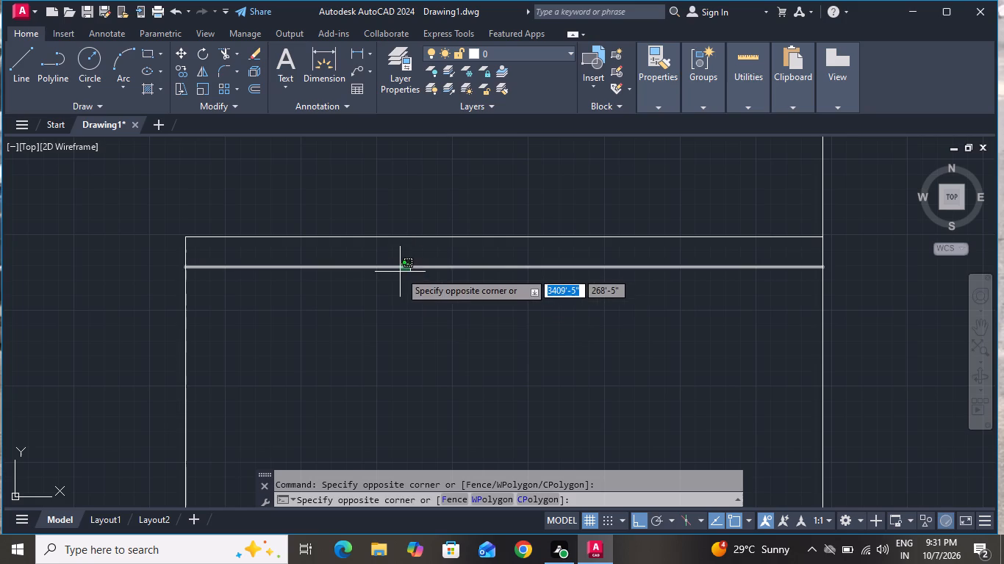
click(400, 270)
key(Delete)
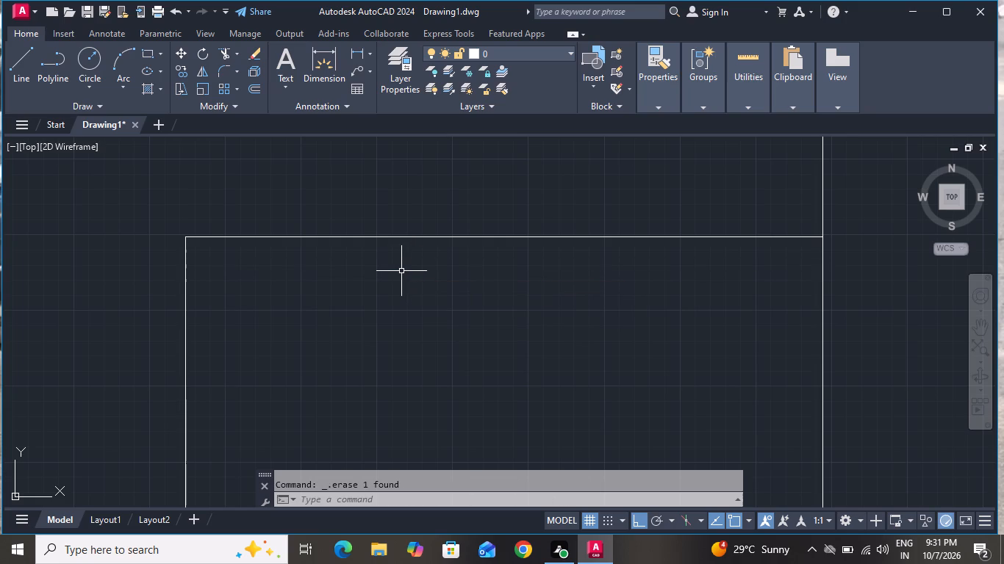
Offset the north line of the south bedroom's corner outline 2' to the south.
text(o)
key(space)
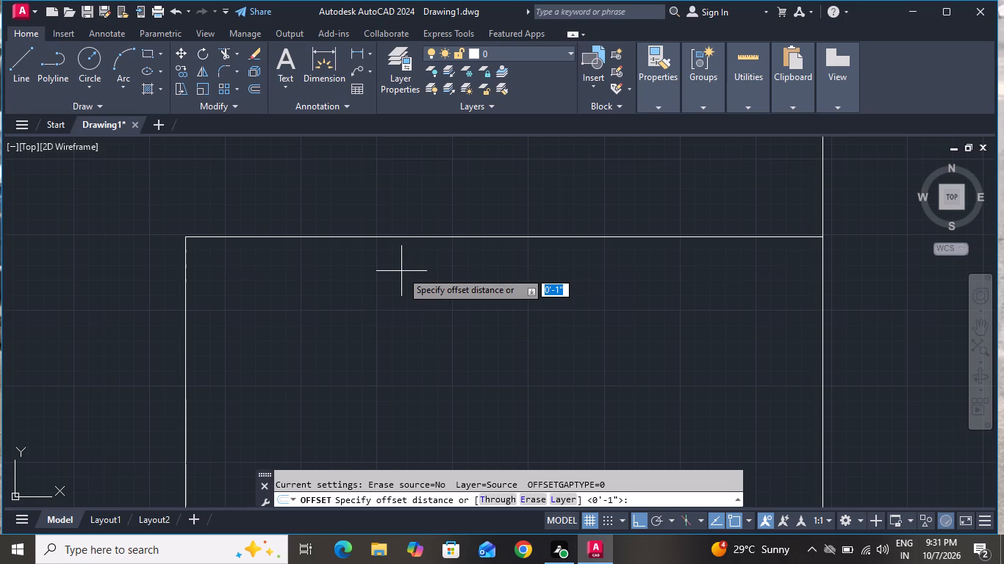
key(2)
key(apostrophe)
key(Return)
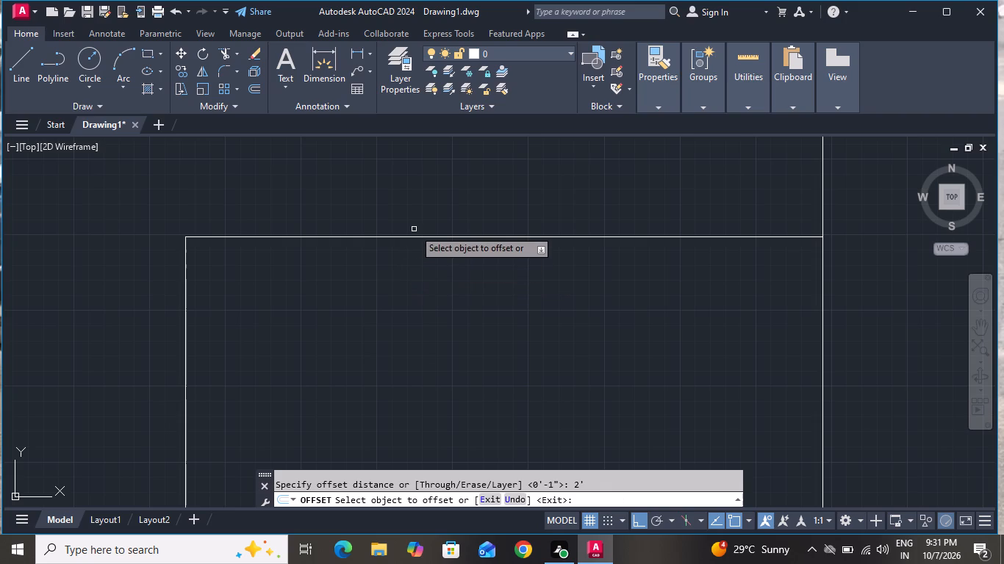
click(412, 236)
click(445, 377)
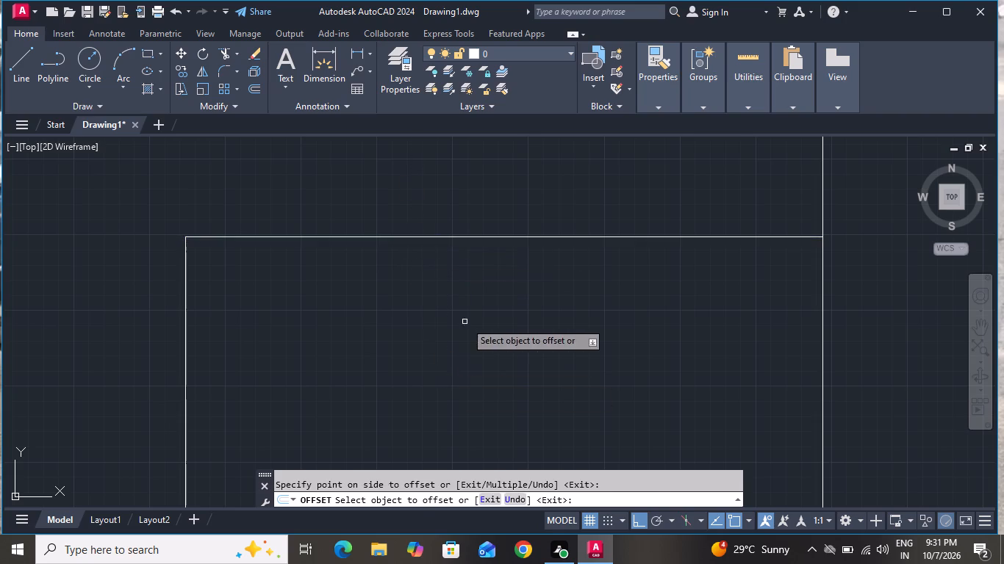
scroll(465, 320, down, 2)
scroll(467, 312, up, 1)
scroll(476, 281, down, 3)
scroll(549, 274, down, 3)
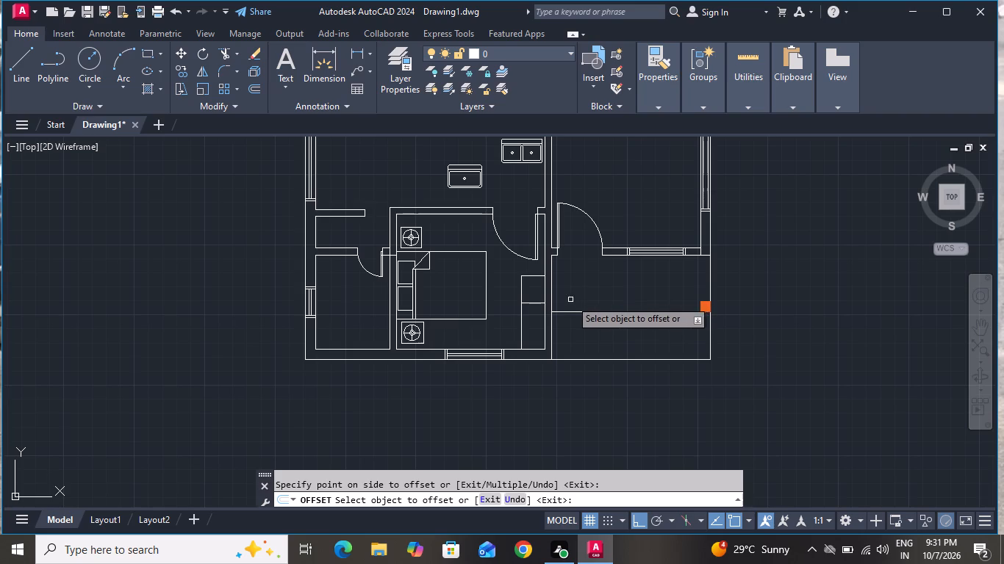
scroll(570, 300, up, 2)
right_click(570, 300)
click(587, 325)
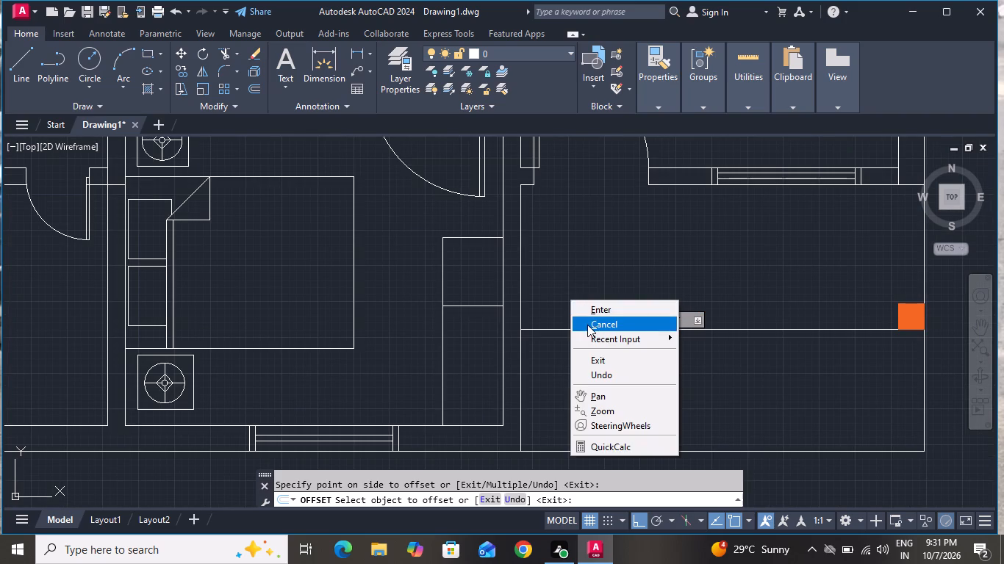
From the 2' offset line in the corner unit, offset seven successive lines 2" apart toward the south.
text(o)
key(space)
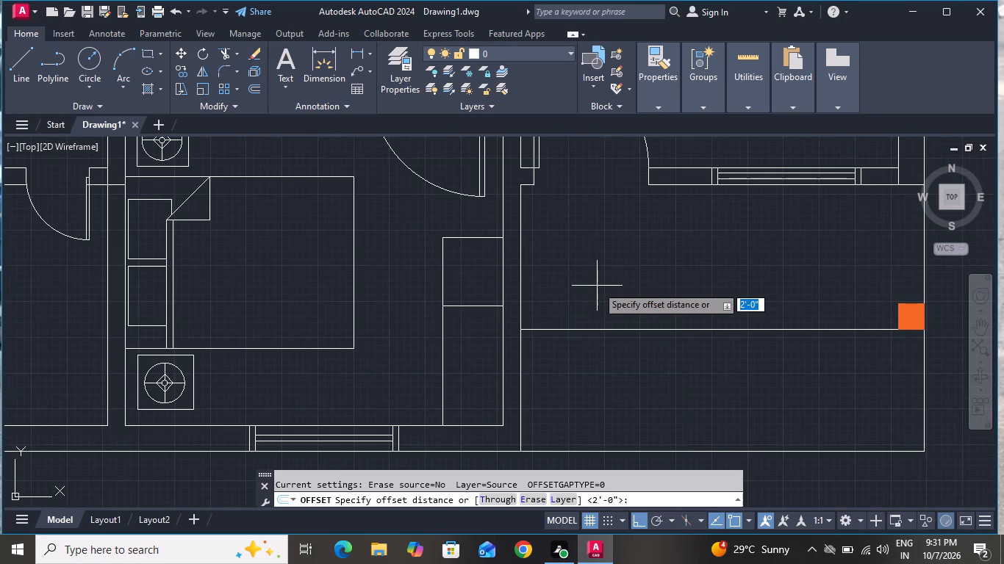
key(2)
key(shift+quotedbl)
key(Return)
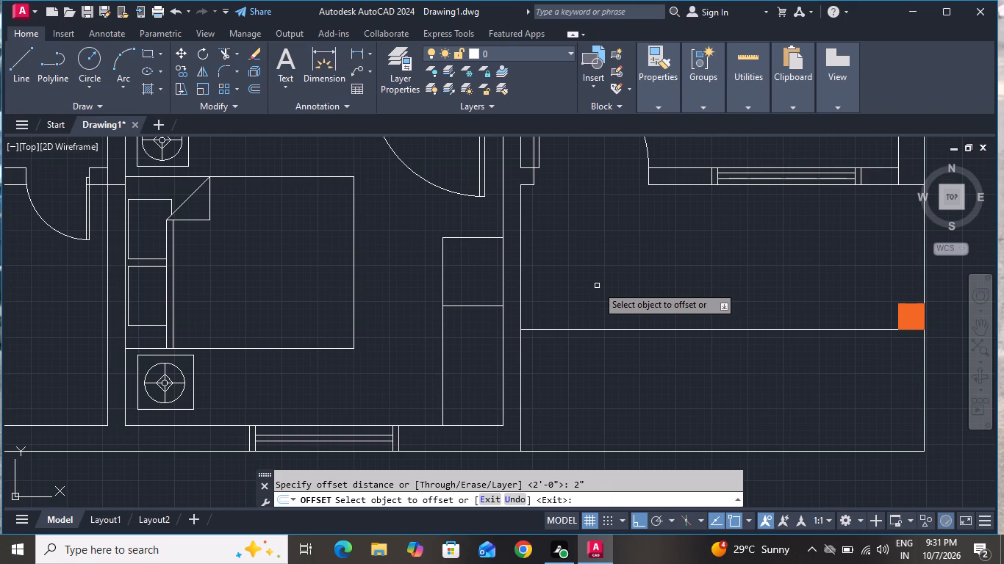
click(476, 306)
click(471, 343)
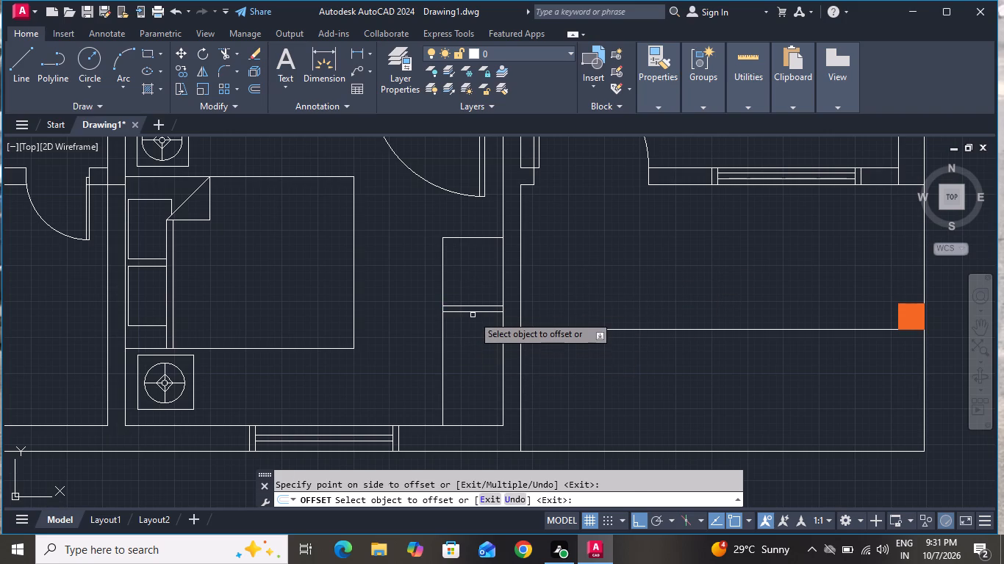
click(473, 314)
click(479, 351)
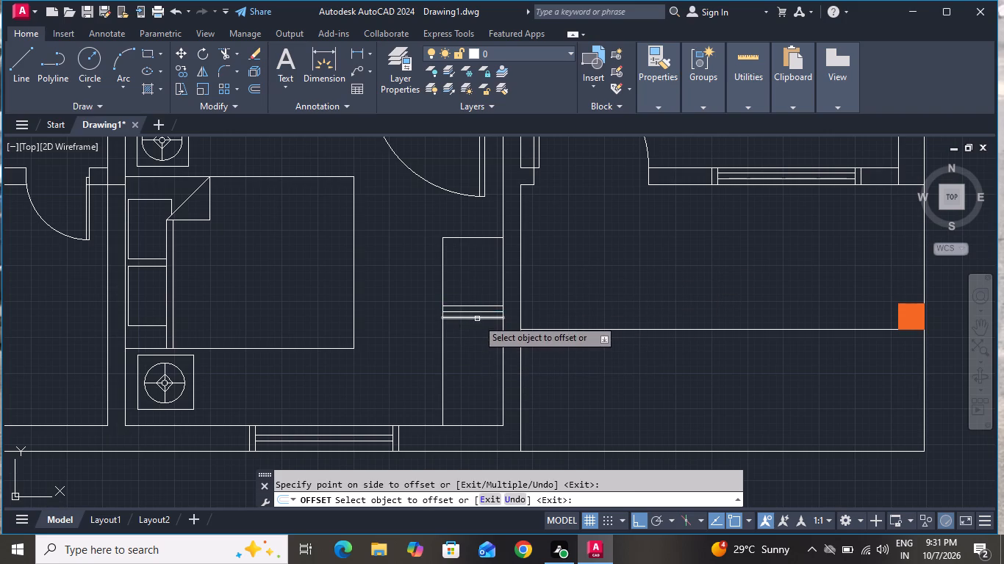
click(477, 319)
click(473, 374)
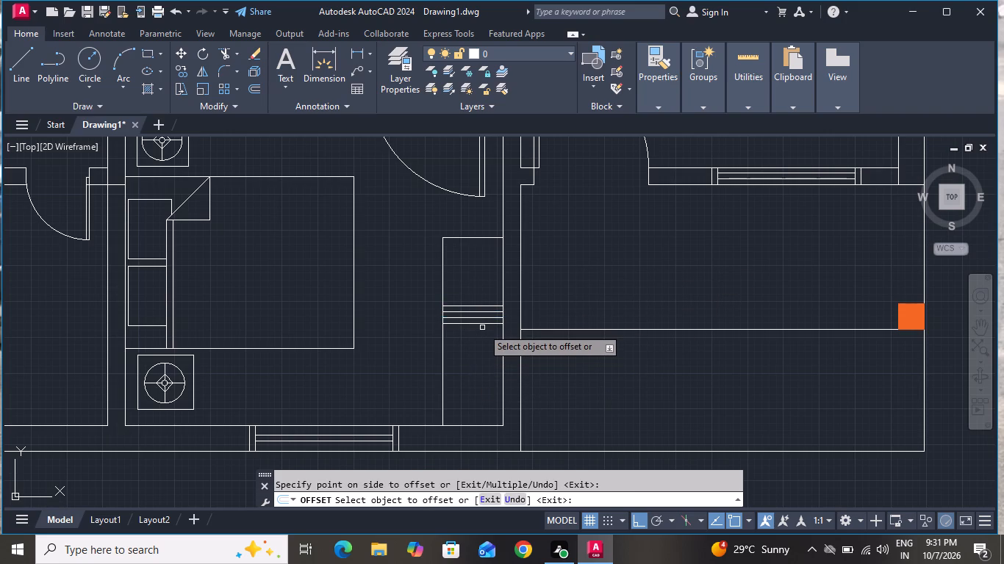
click(482, 325)
click(476, 369)
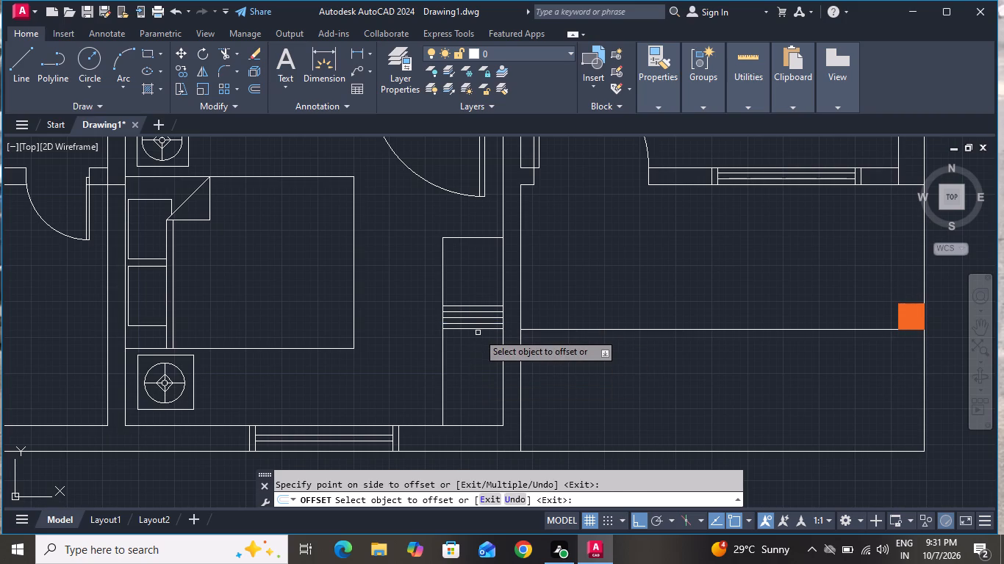
click(478, 330)
click(473, 367)
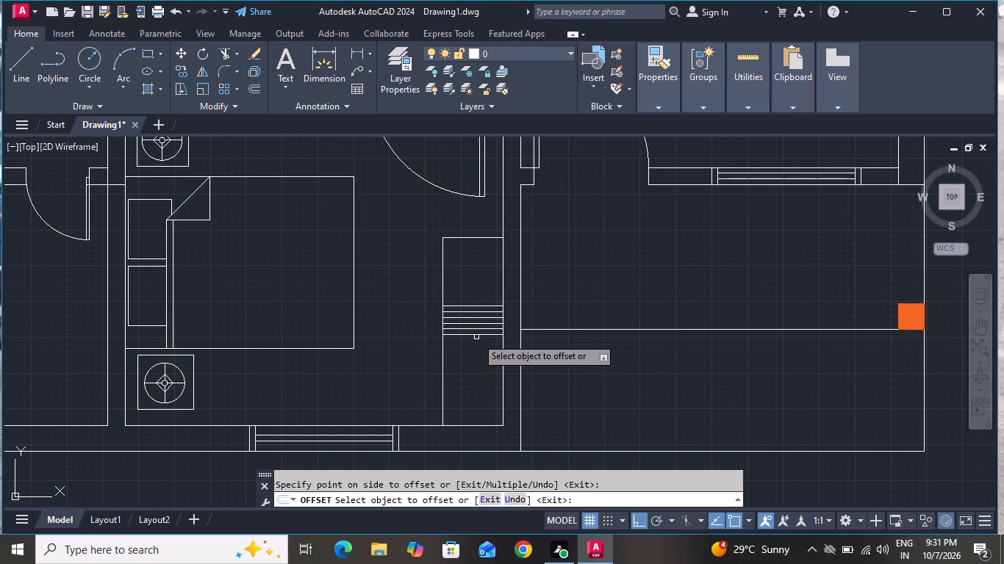
click(476, 337)
click(476, 364)
click(479, 342)
click(480, 363)
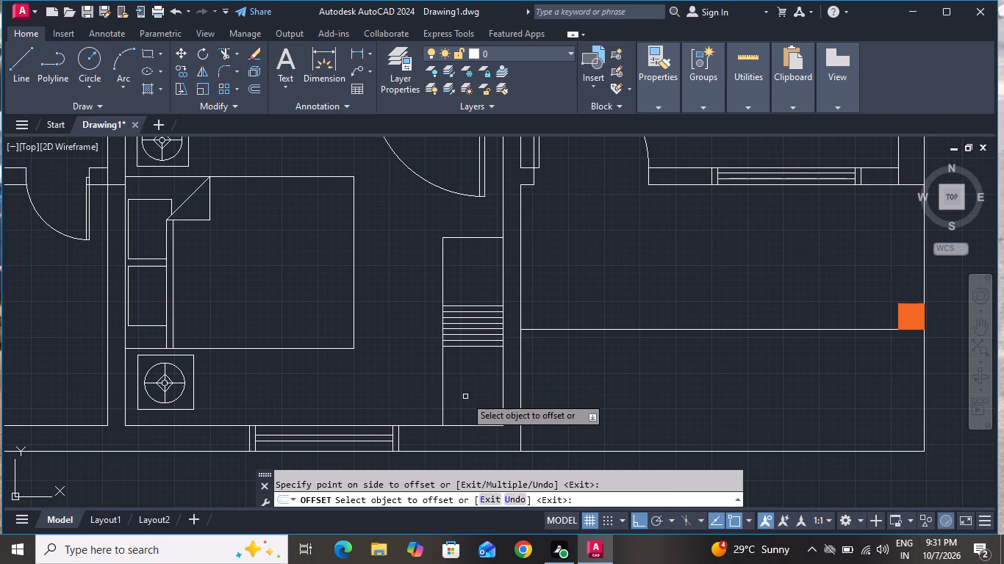
Continue the corner unit's parallel lines southward with six more offsets at 2" spacing.
scroll(476, 380, down, 1)
scroll(476, 380, up, 1)
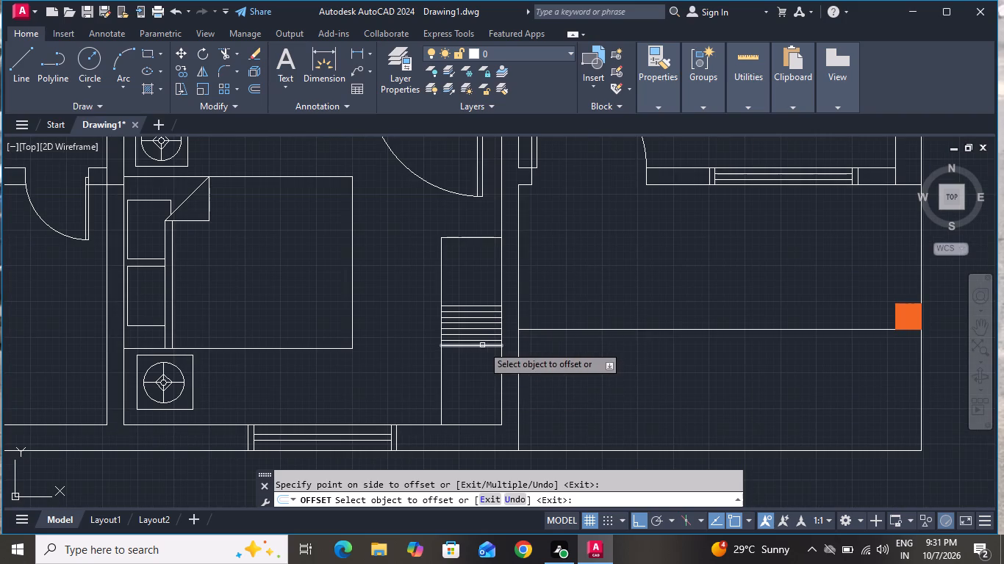
scroll(482, 345, up, 2)
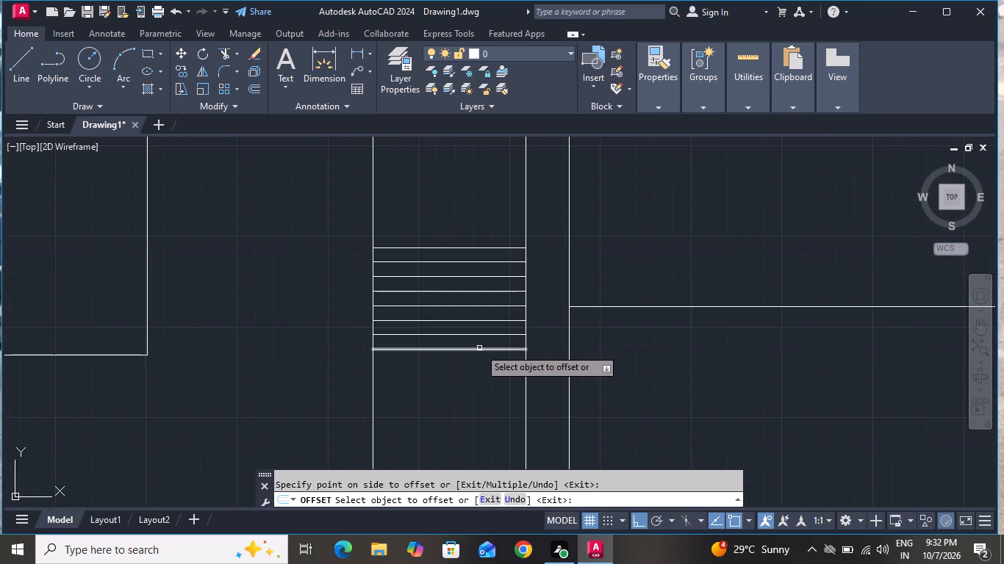
click(479, 348)
click(476, 388)
click(476, 364)
click(473, 394)
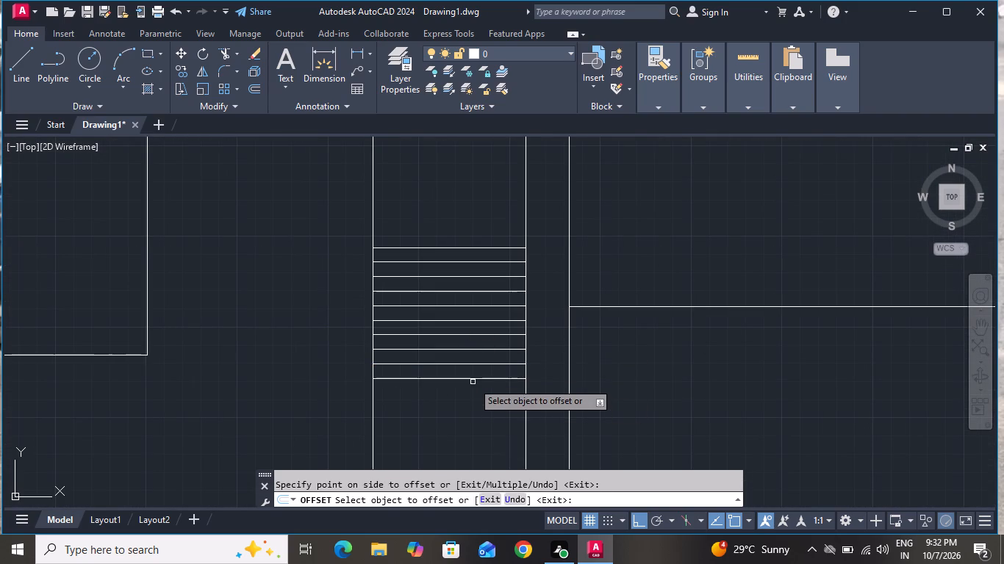
click(473, 379)
click(462, 427)
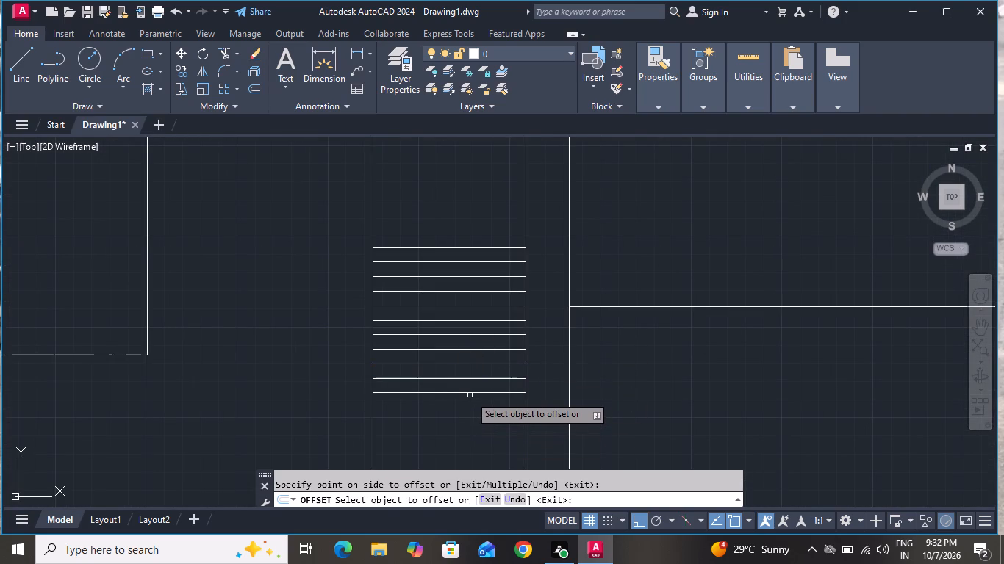
click(470, 394)
click(470, 408)
click(470, 408)
click(470, 424)
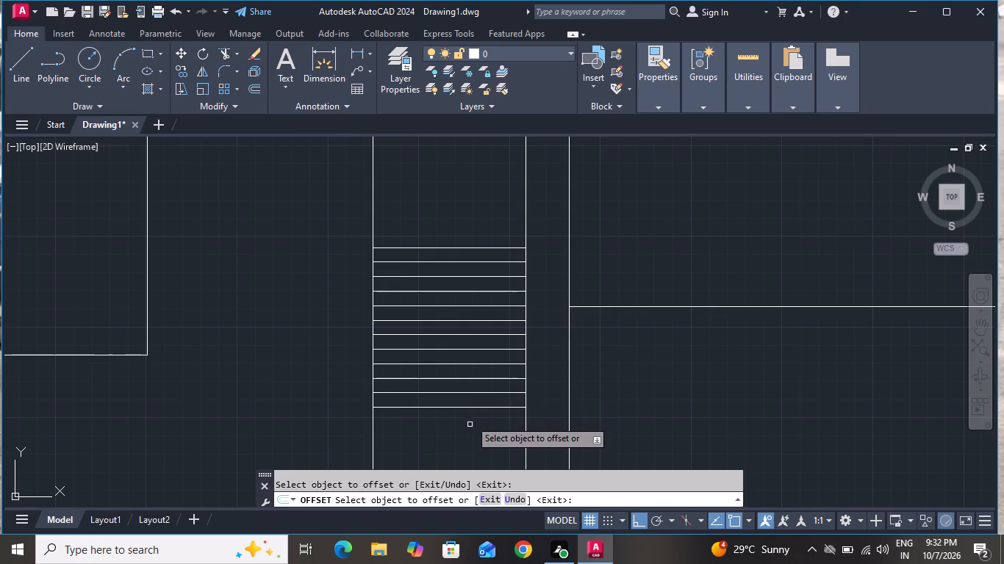
click(470, 408)
click(465, 435)
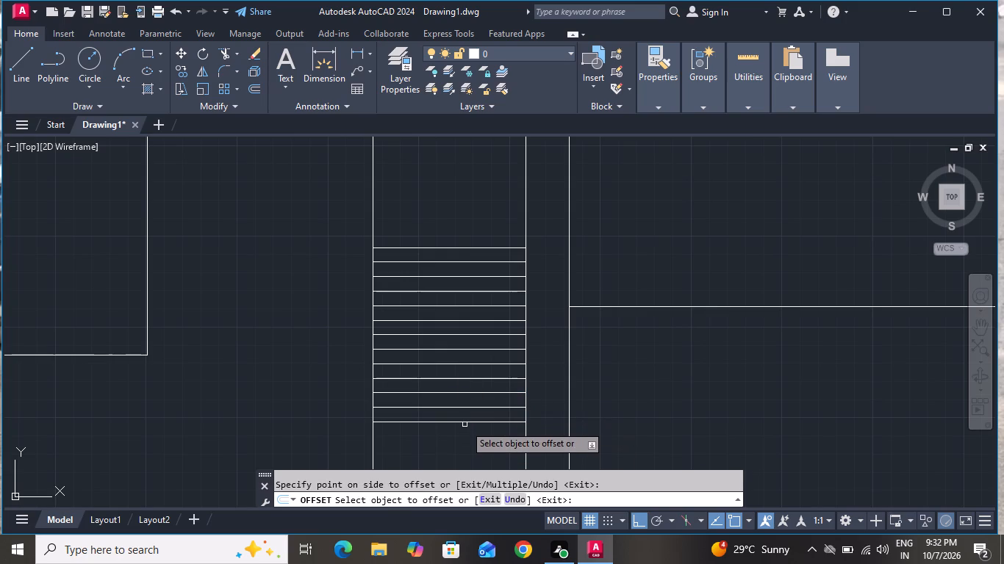
click(465, 424)
click(463, 445)
Add three more 2" offsets south of the lowest line in the corner unit and end the Offset command.
scroll(474, 398, down, 3)
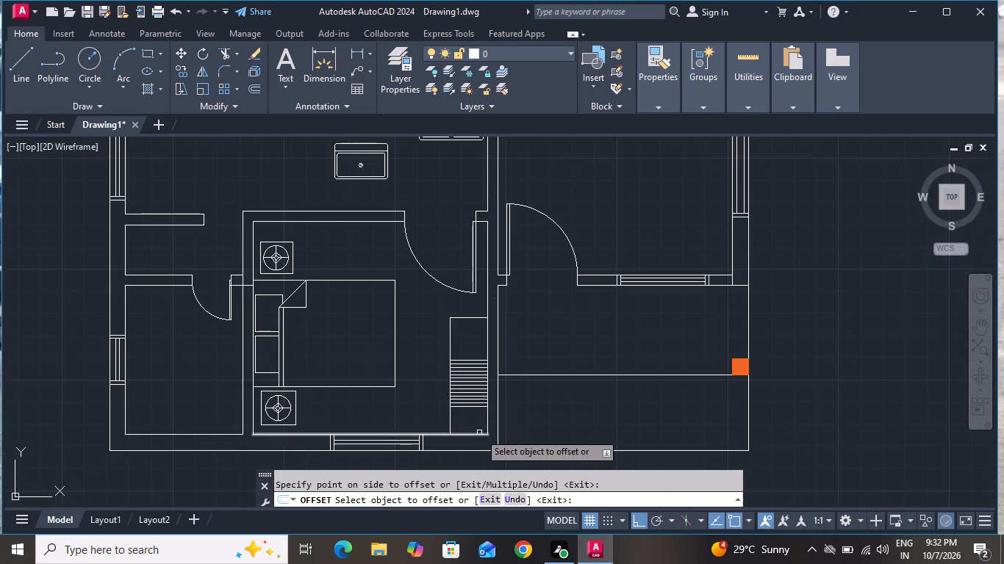
scroll(479, 433, up, 2)
click(470, 368)
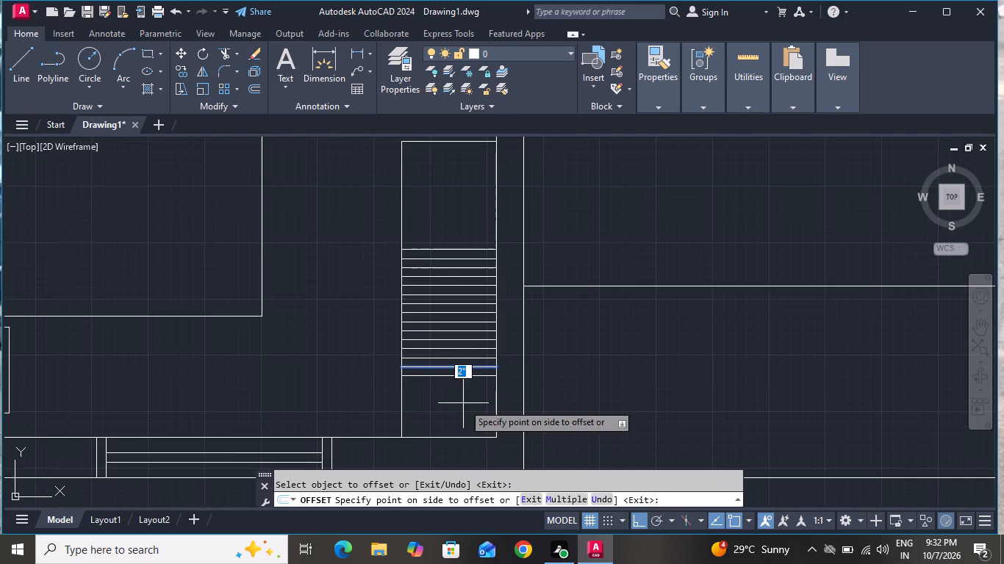
click(463, 403)
click(468, 376)
click(465, 413)
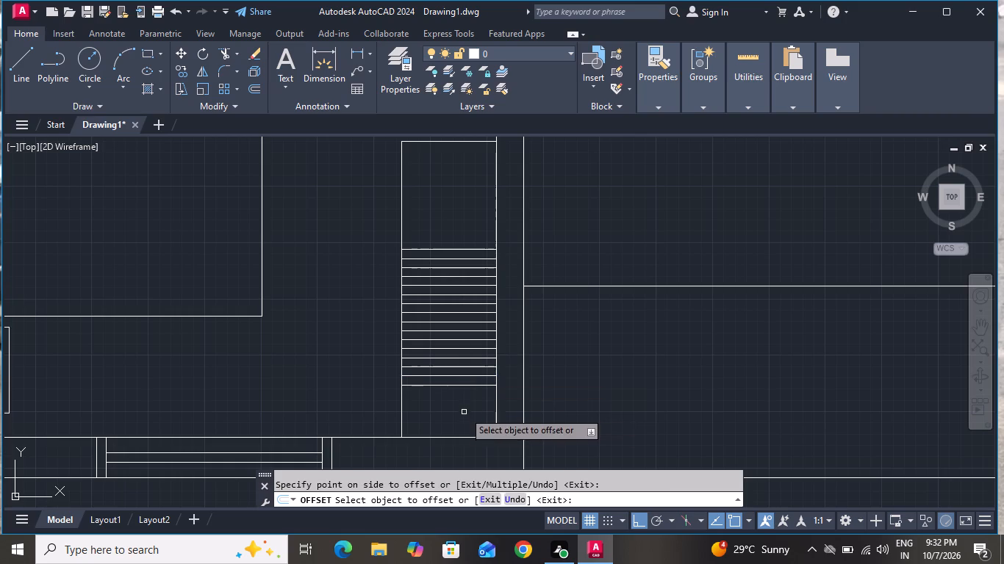
click(465, 386)
click(456, 427)
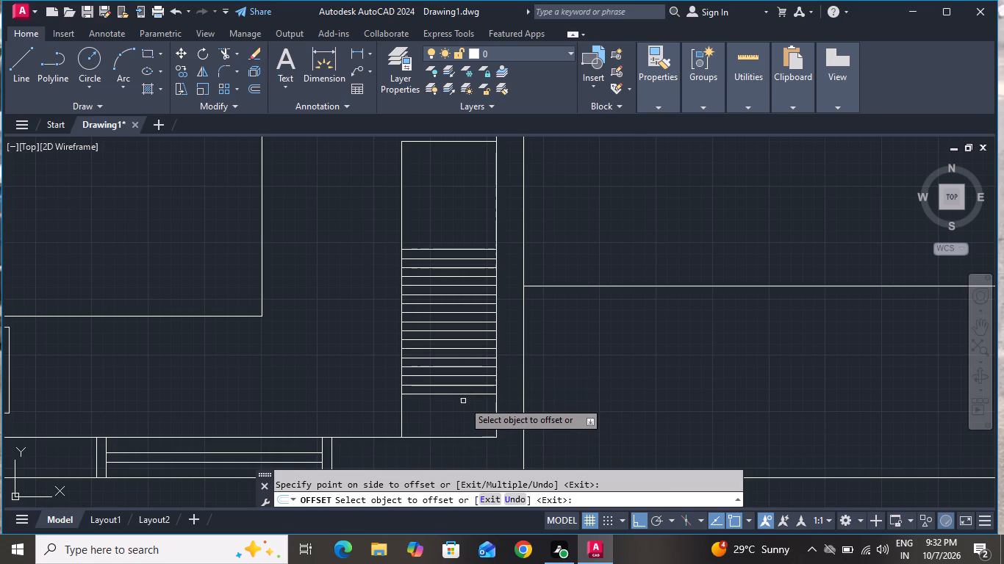
click(463, 399)
click(459, 438)
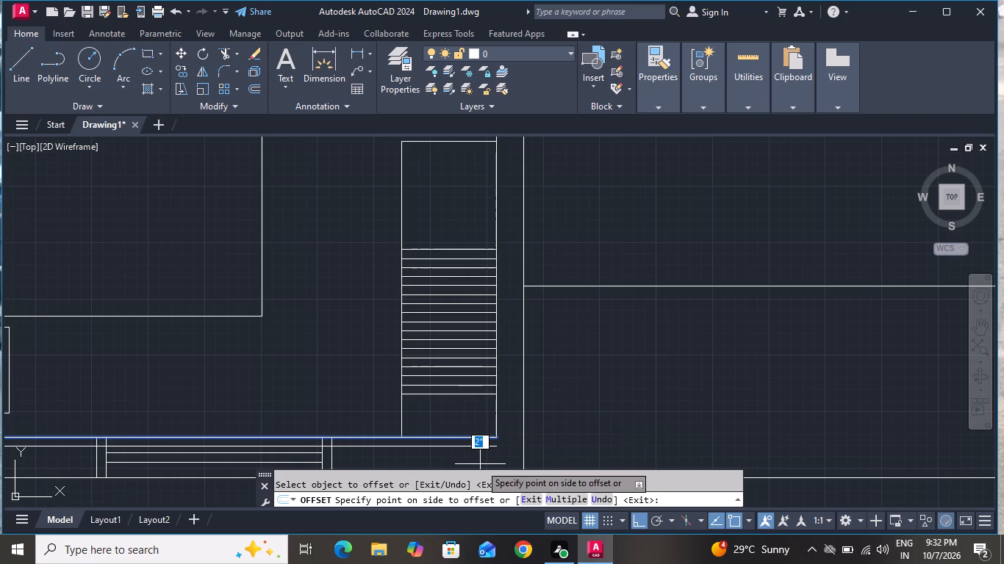
key(Escape)
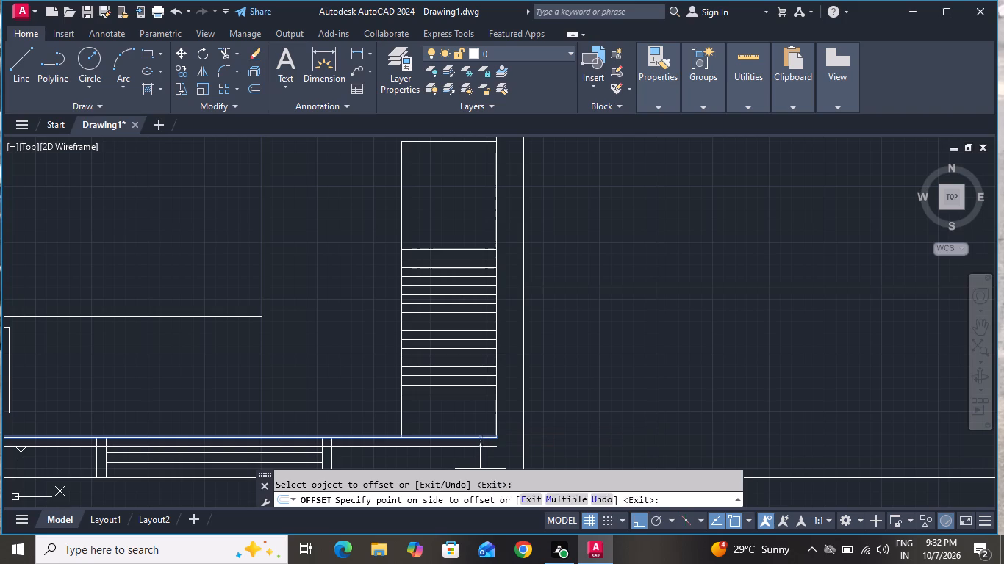
Offset lines 2" apart southward from the corner unit's lowest line until they reach the south wall's inner face.
text(o)
key(space)
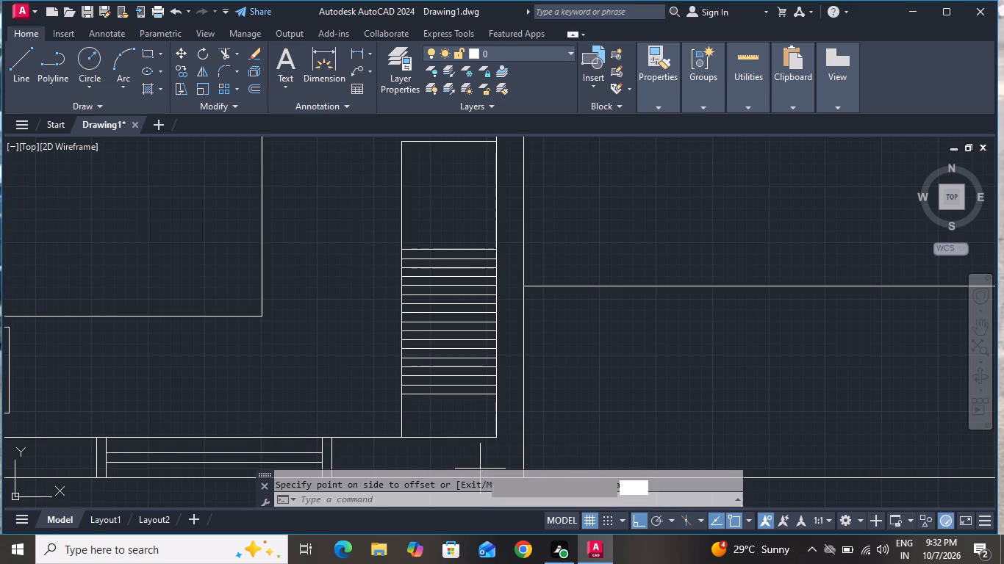
key(2)
key(shift+quotedbl)
key(Return)
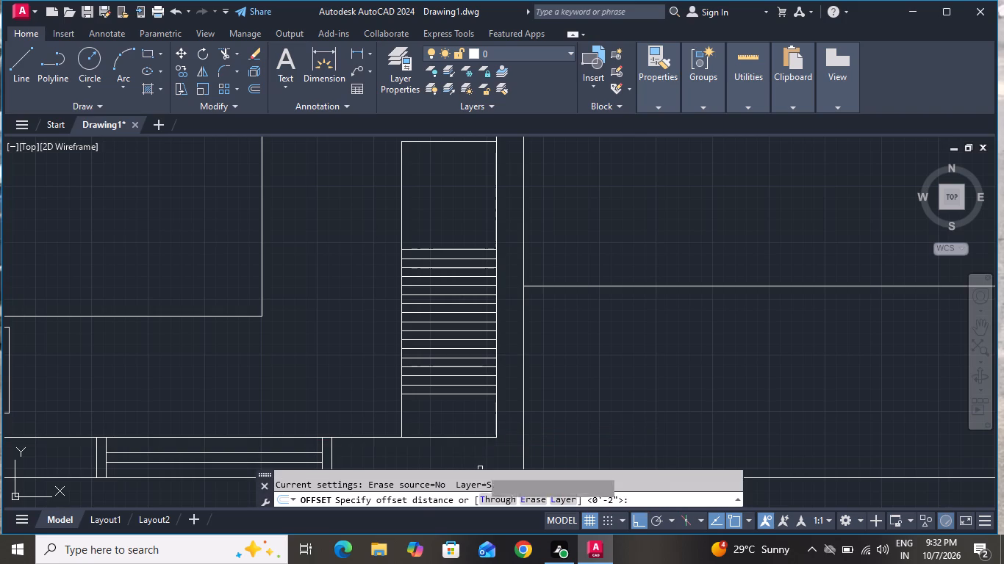
click(484, 392)
click(459, 430)
click(468, 394)
click(462, 430)
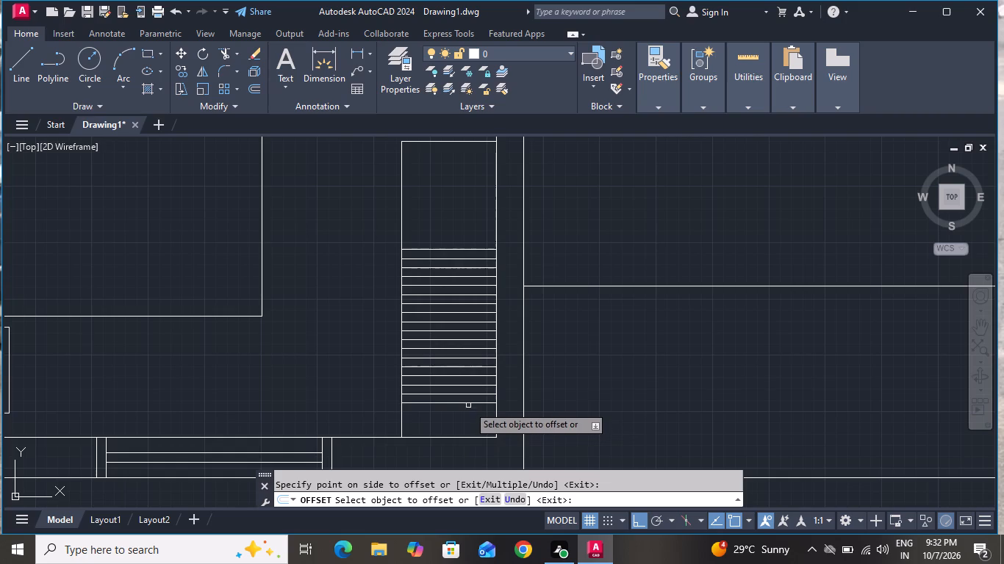
click(468, 404)
click(466, 420)
click(467, 412)
click(466, 436)
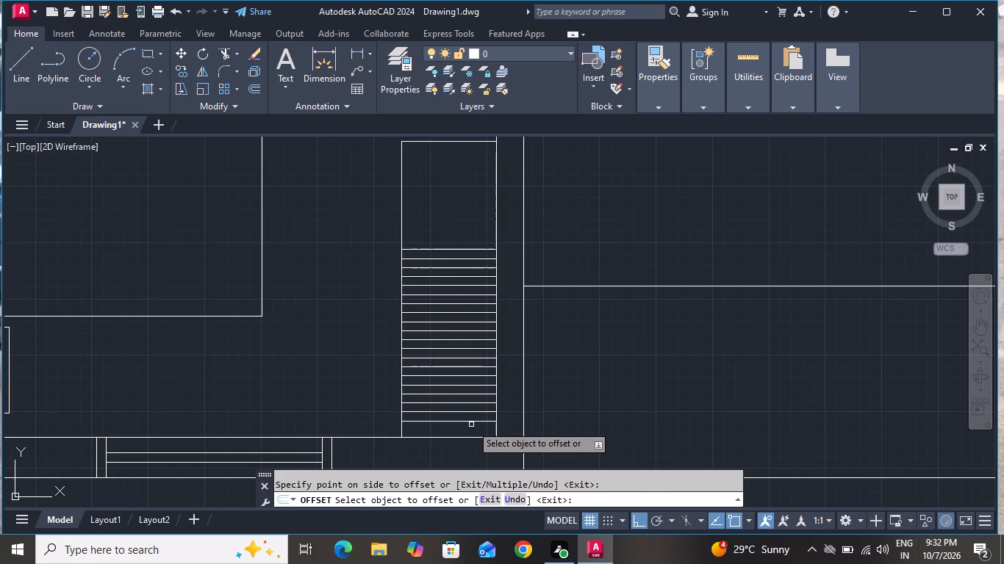
click(472, 421)
click(469, 433)
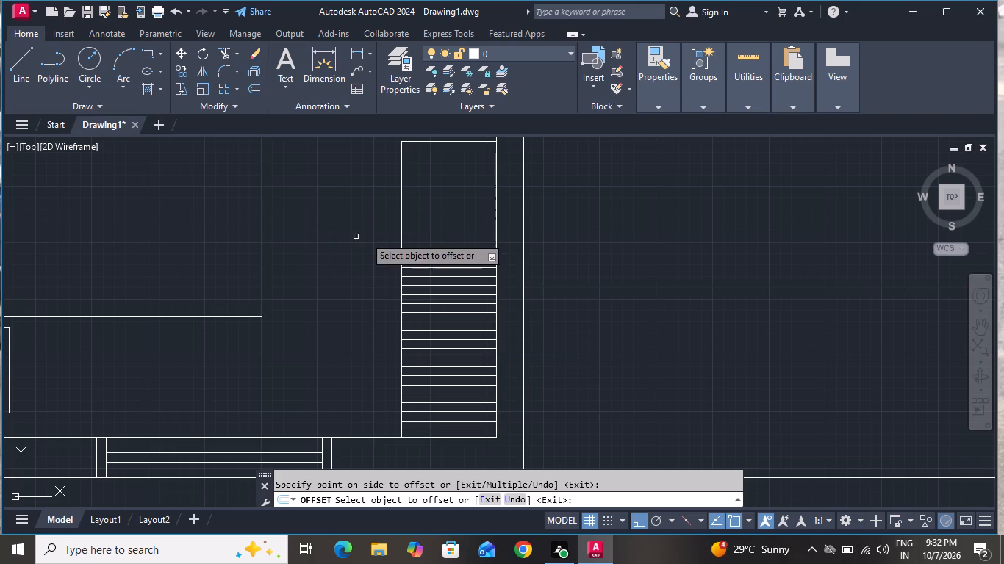
Offset the topmost line of the corner unit's 2" line series 2" to the north.
scroll(393, 224, up, 2)
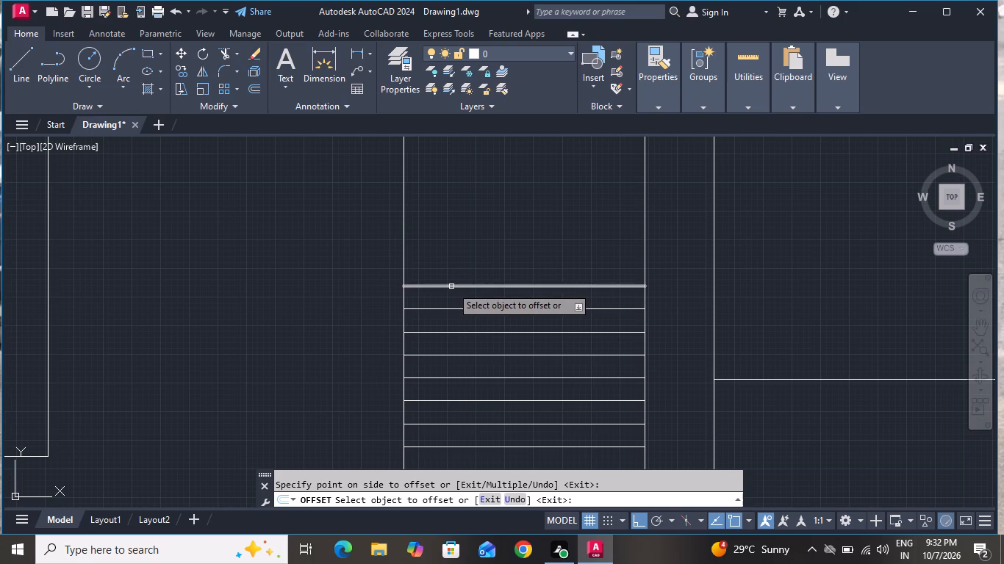
click(451, 286)
click(457, 266)
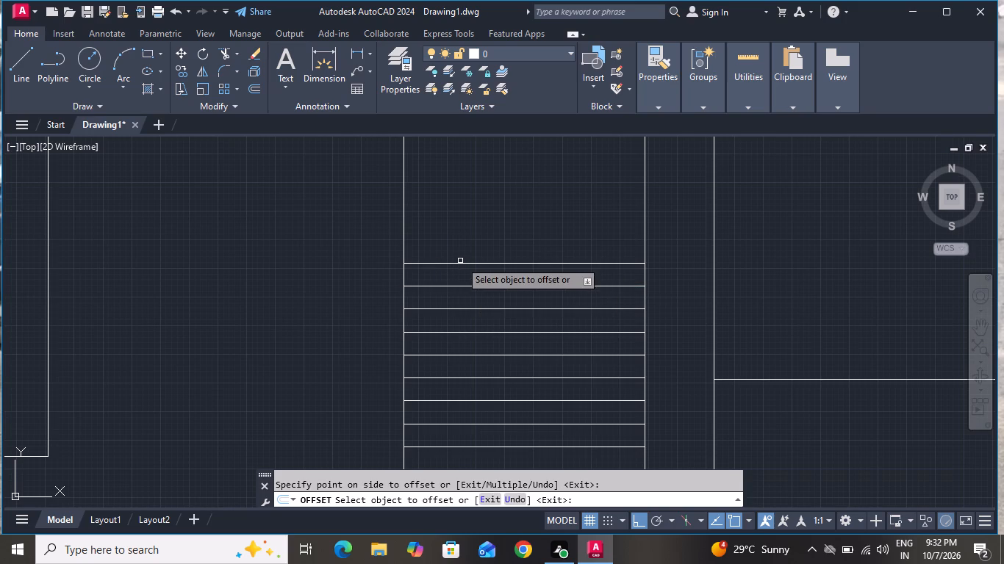
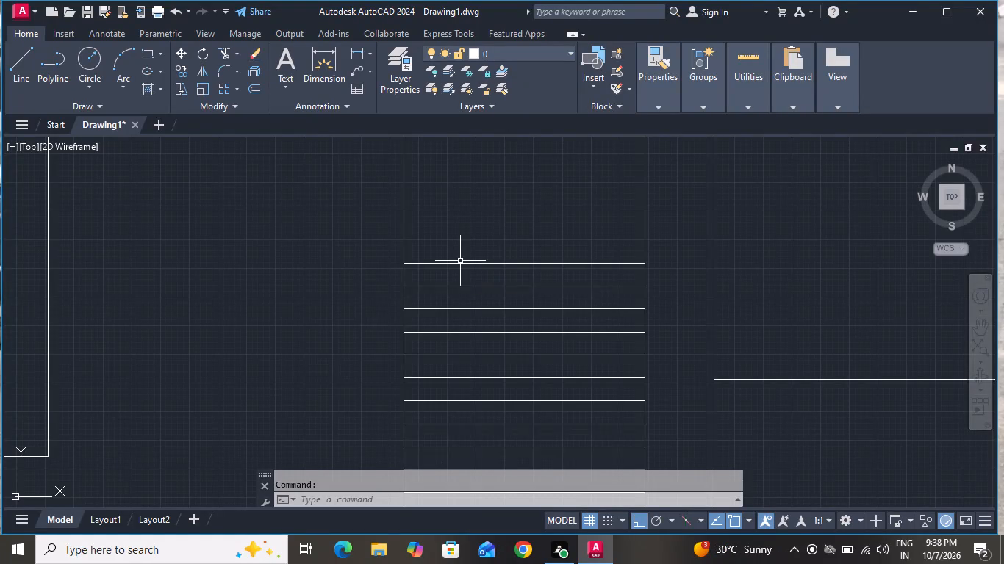
Offset the corner unit's topmost parallel line northward four times in succession at 2" spacing, ending the Offset command.
scroll(454, 0, down, 5)
scroll(484, 295, down, 1)
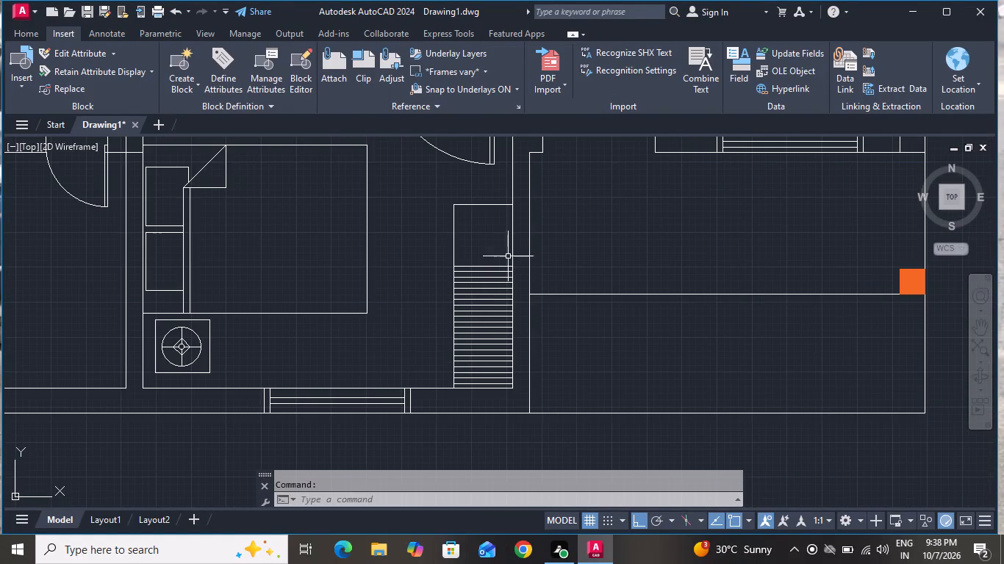
text(o)
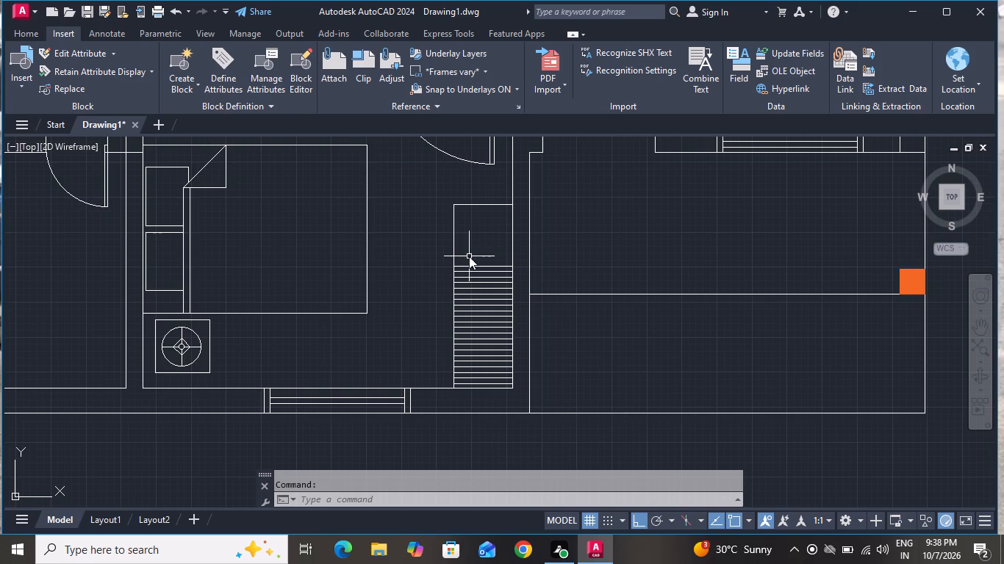
key(space)
key(2)
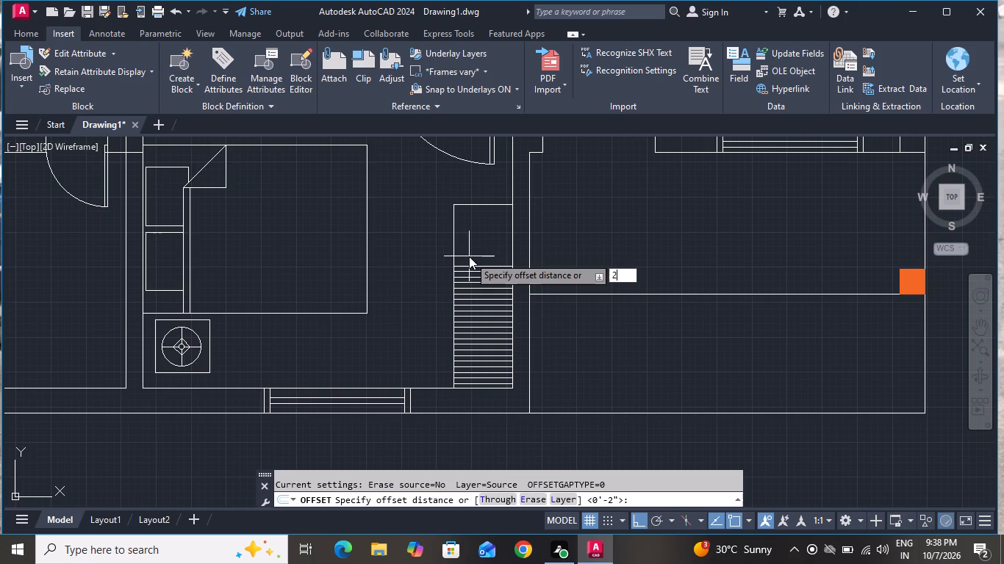
key(shift+quotedbl)
key(Return)
scroll(484, 267, up, 1)
click(480, 266)
click(473, 239)
click(476, 258)
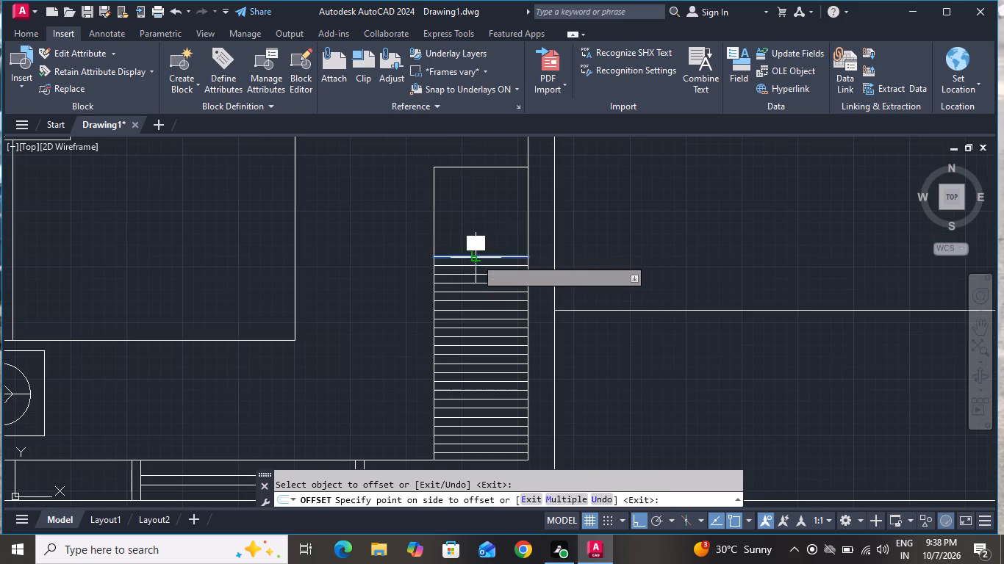
click(476, 222)
click(486, 247)
click(487, 215)
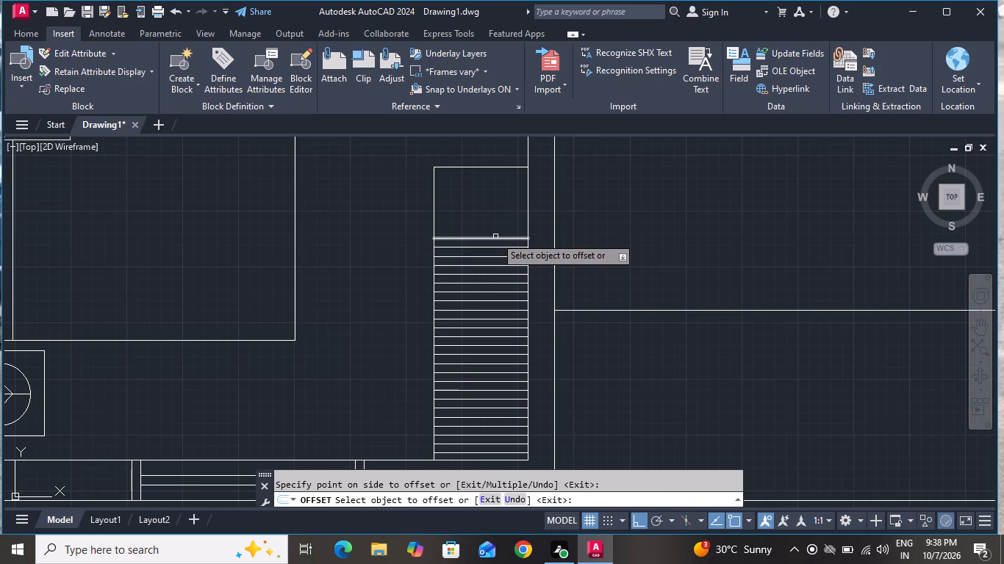
click(495, 236)
click(495, 219)
right_click(579, 214)
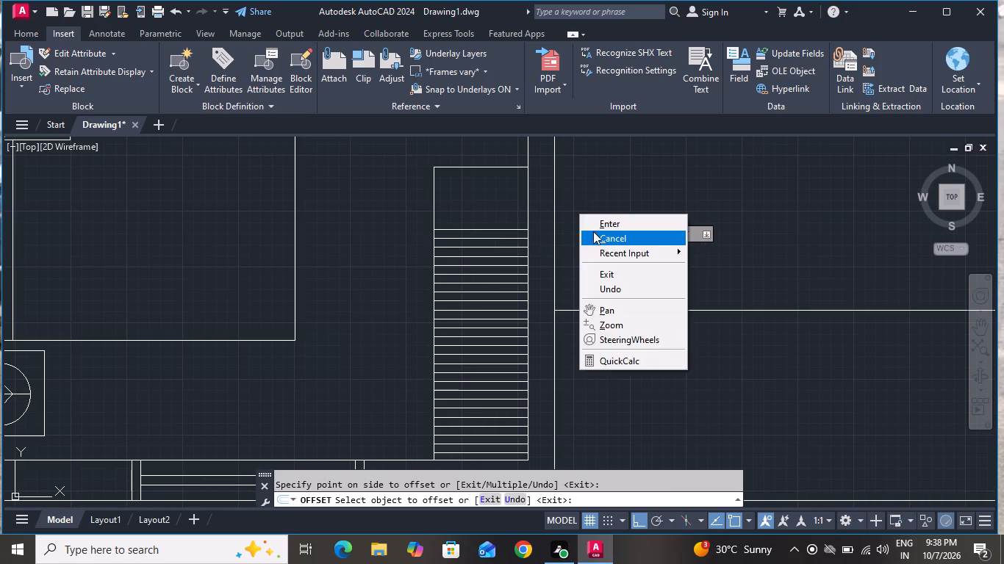
click(593, 231)
Copy the whole lined corner unit from its northeast corner into the northeast bedroom, about 2'-1" east and 23'-4" north, with Ortho off.
scroll(593, 231, down, 4)
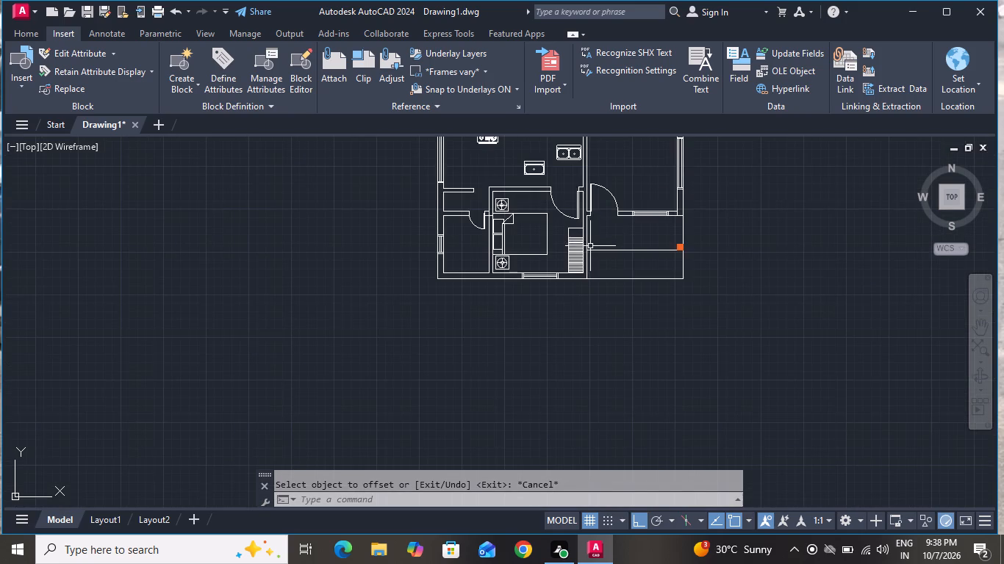
scroll(589, 246, up, 2)
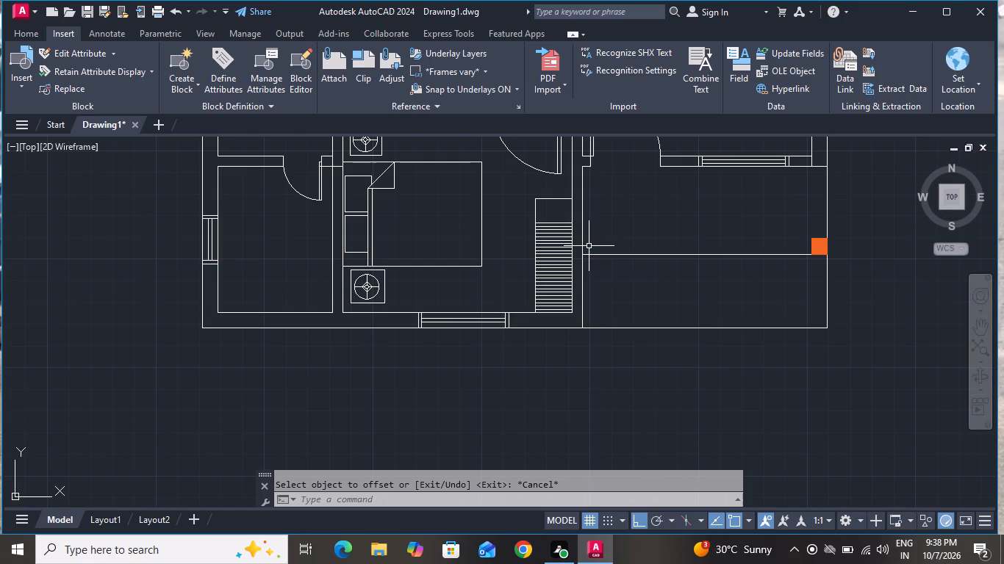
scroll(606, 317, down, 2)
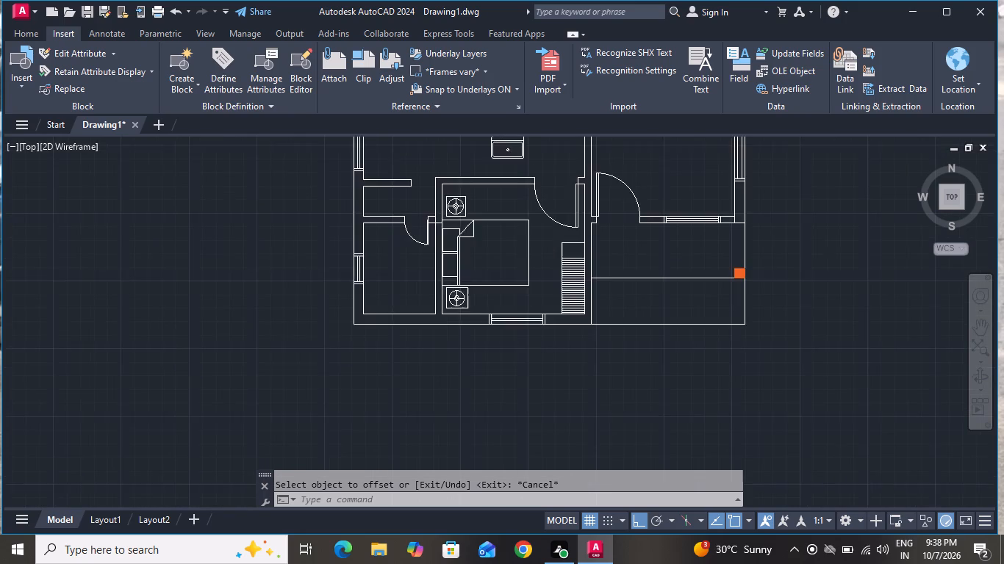
scroll(581, 254, up, 1)
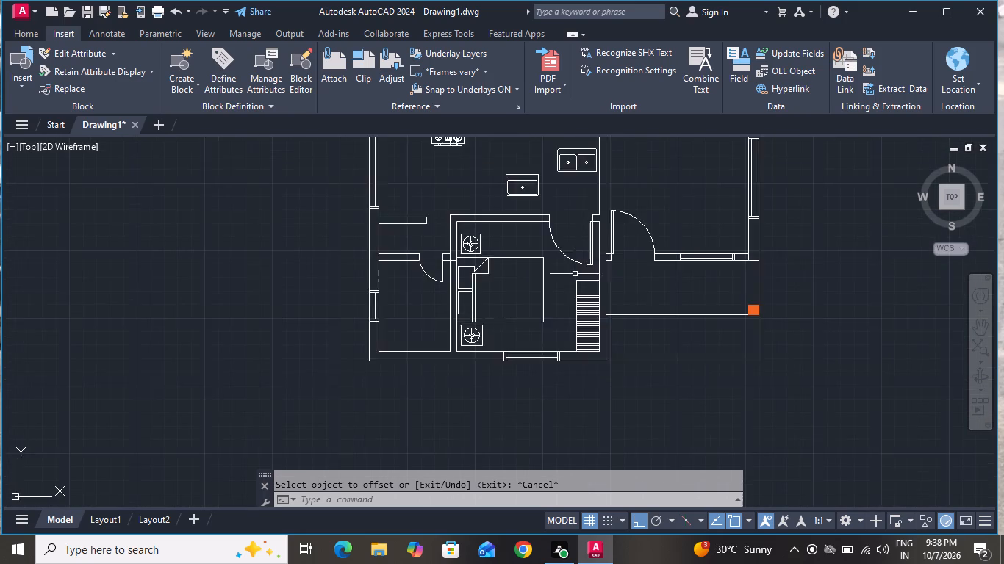
scroll(575, 281, up, 2)
click(610, 257)
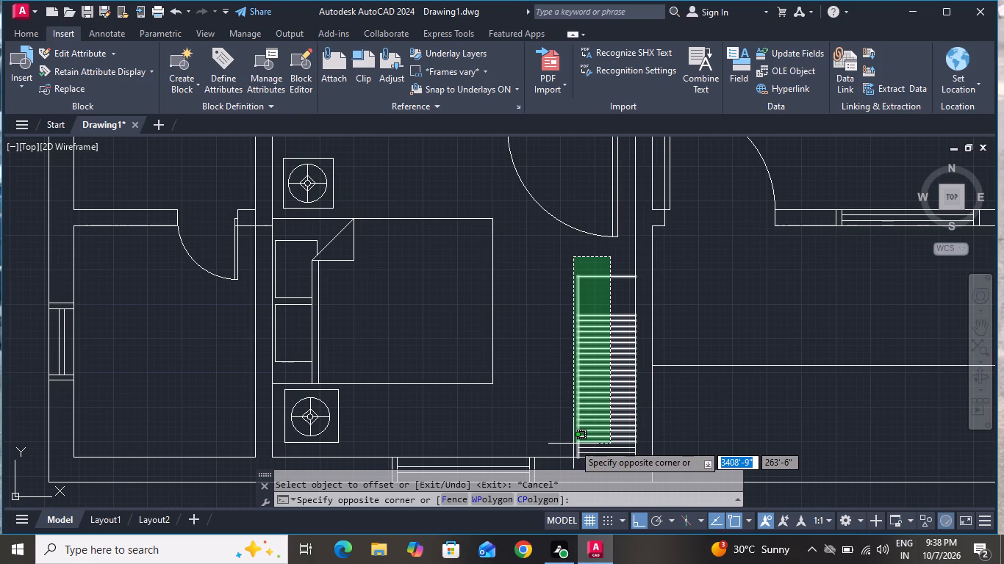
scroll(573, 454, up, 1)
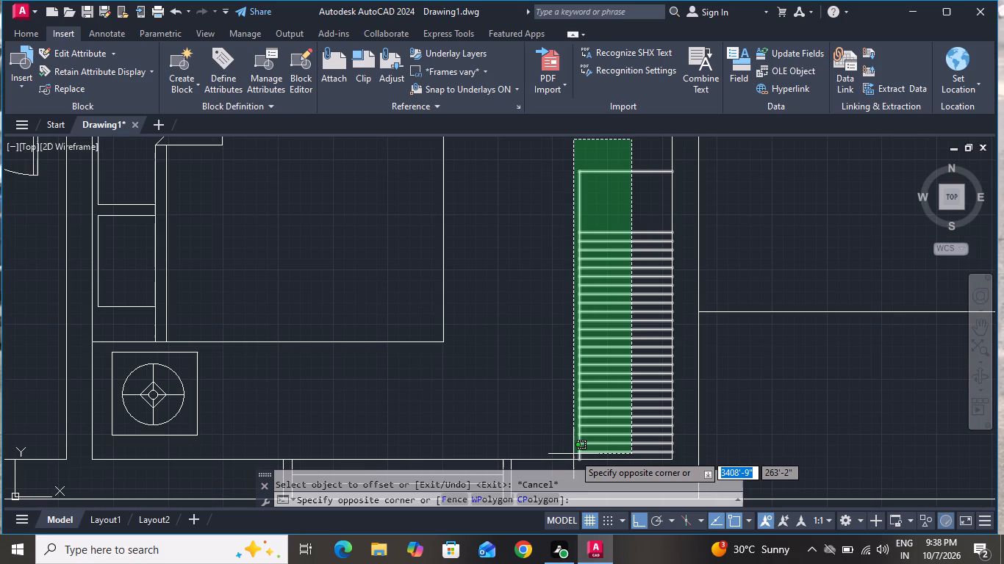
click(573, 458)
scroll(585, 361, down, 1)
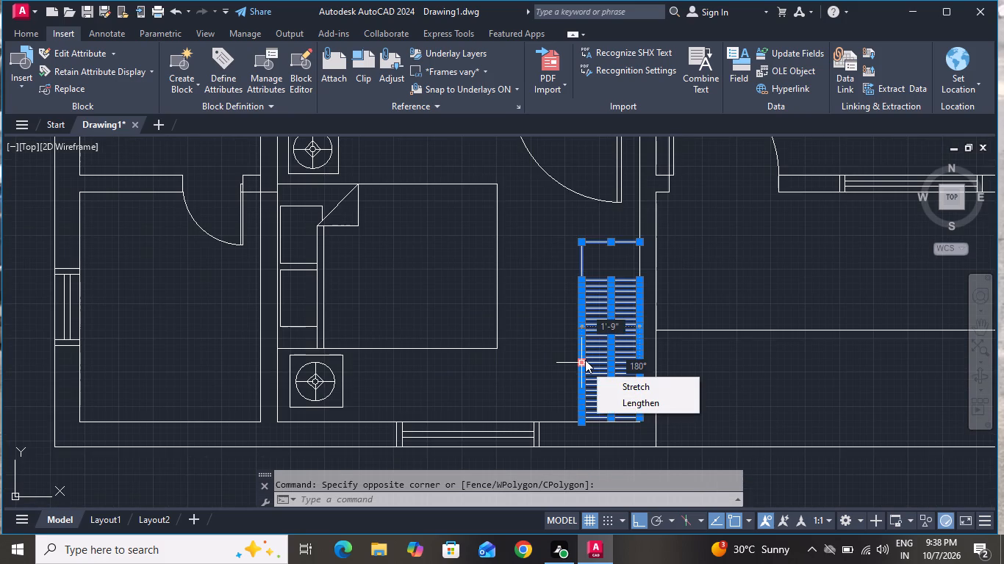
scroll(585, 360, down, 3)
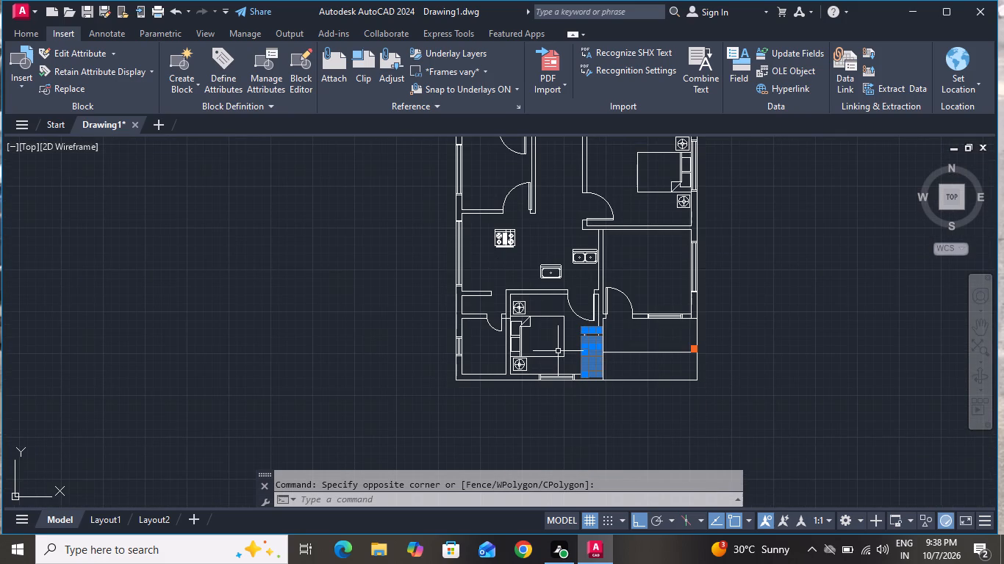
text(co)
key(space)
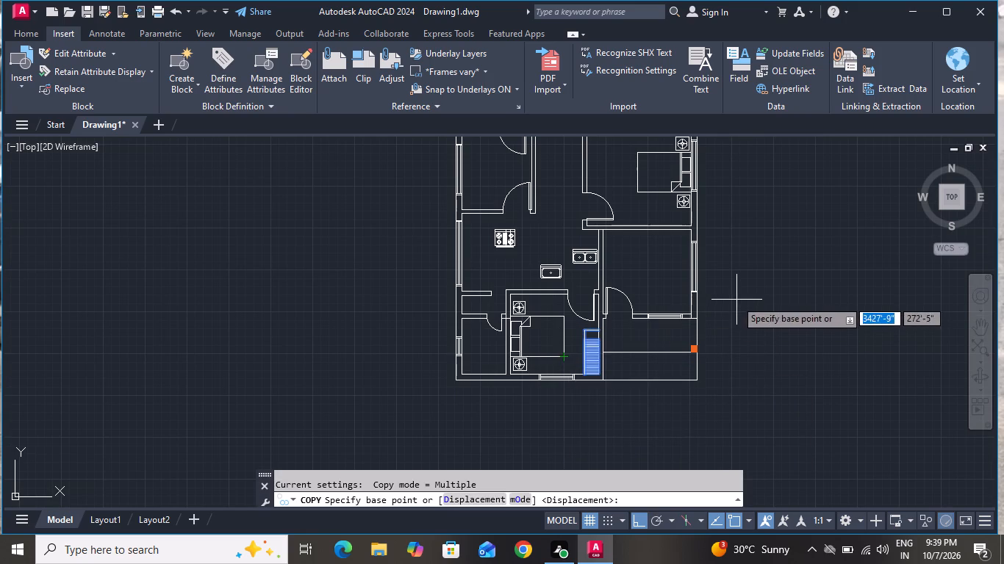
scroll(640, 311, up, 3)
click(471, 387)
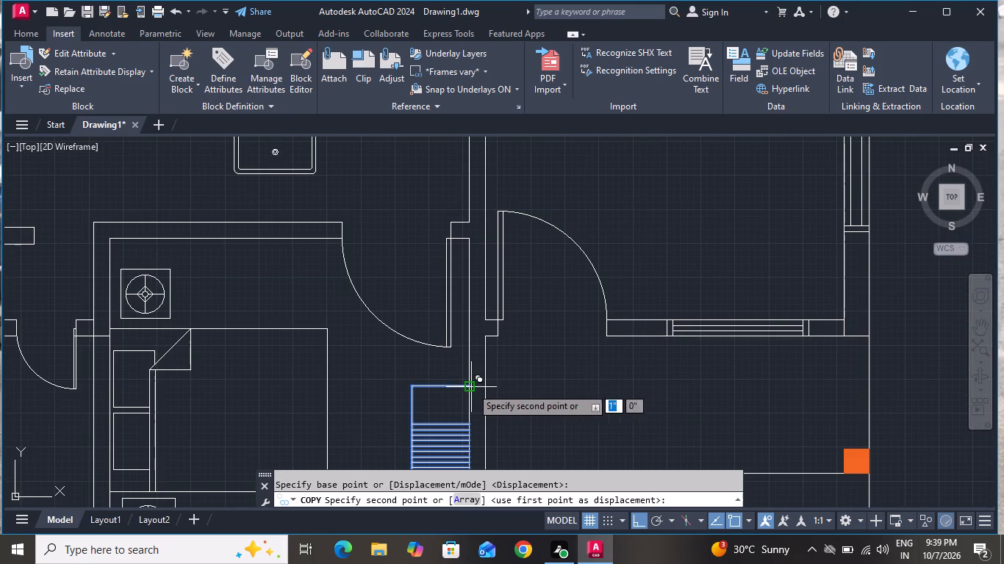
scroll(631, 236, down, 4)
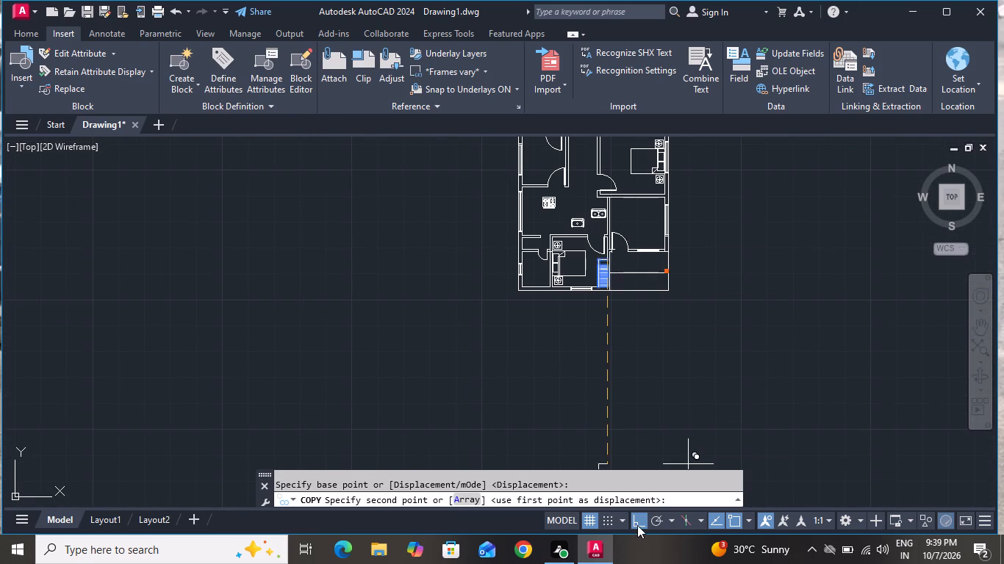
click(637, 525)
scroll(648, 365, down, 3)
scroll(636, 311, up, 7)
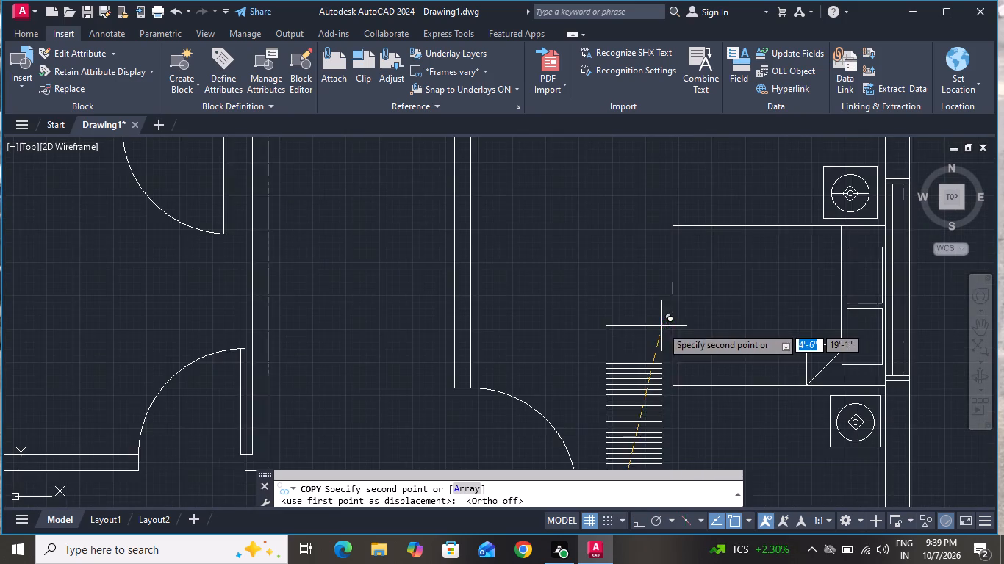
scroll(678, 311, down, 2)
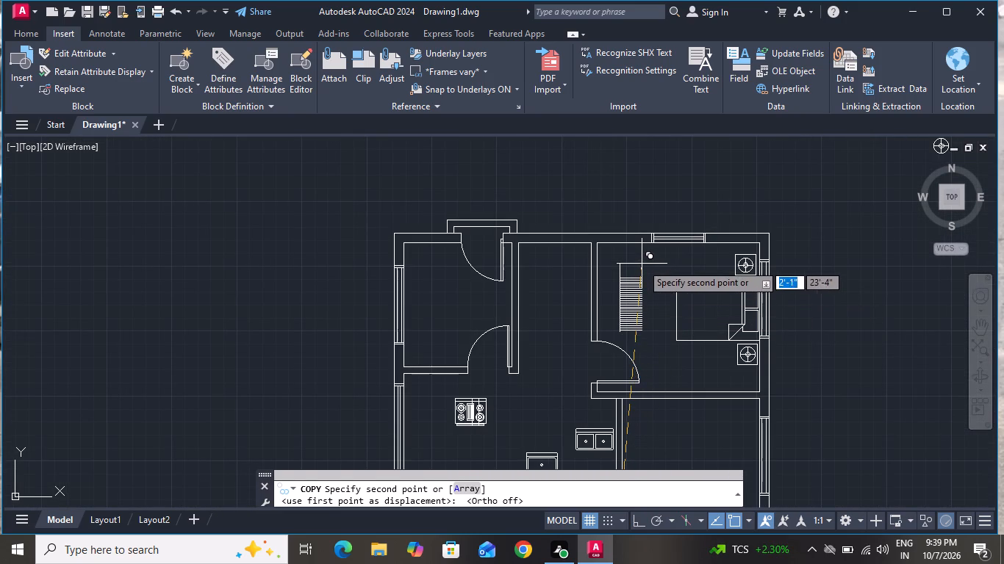
click(642, 264)
right_click(654, 261)
click(675, 281)
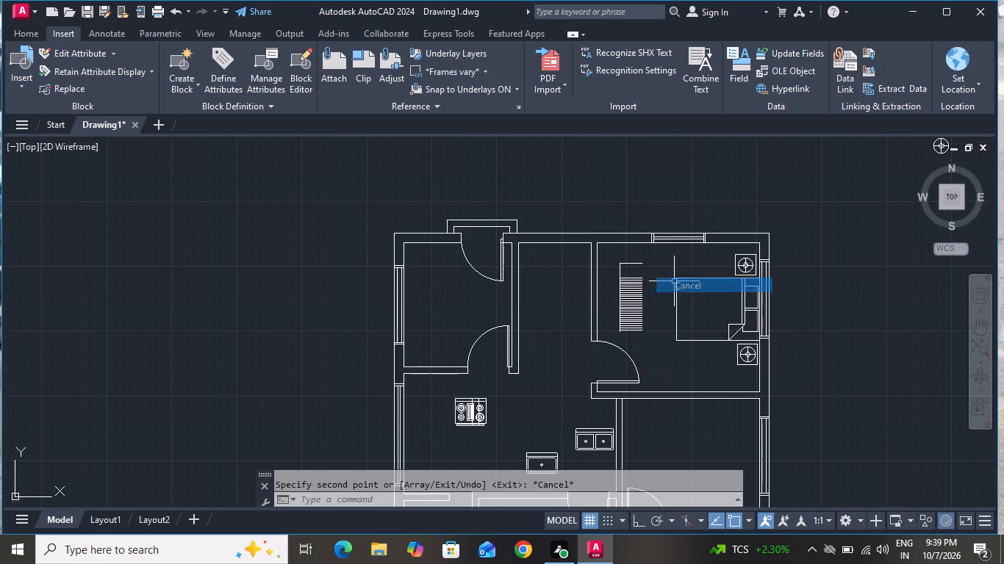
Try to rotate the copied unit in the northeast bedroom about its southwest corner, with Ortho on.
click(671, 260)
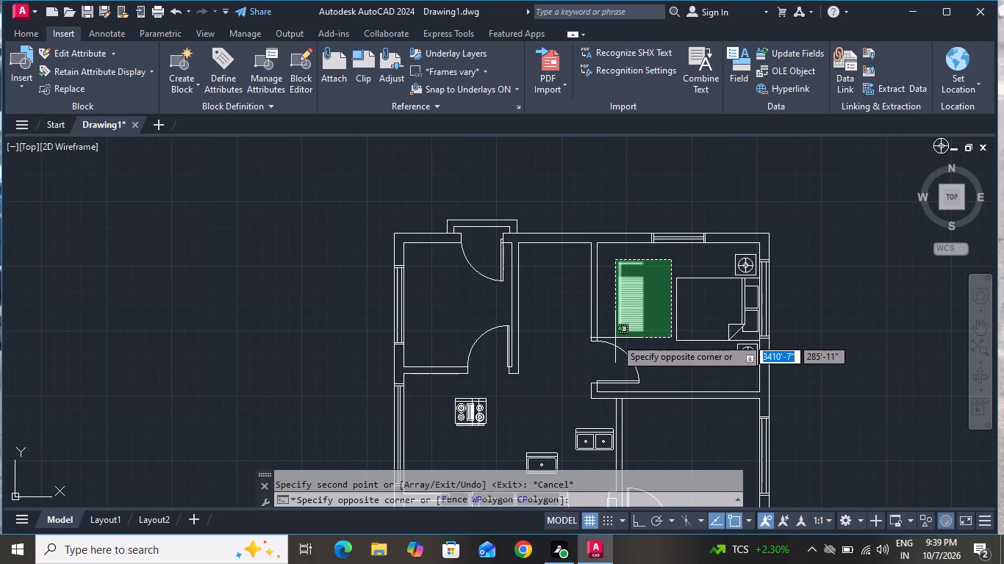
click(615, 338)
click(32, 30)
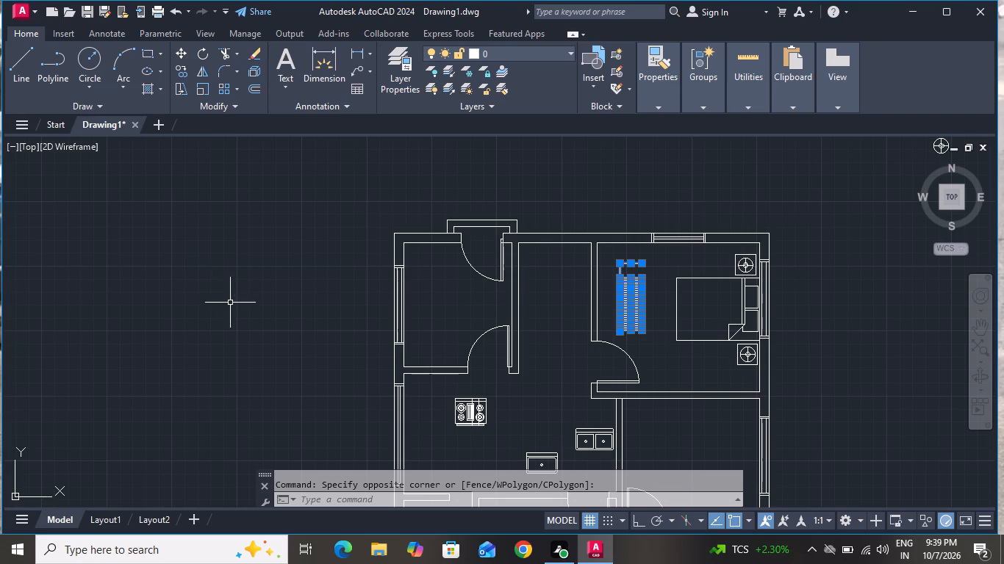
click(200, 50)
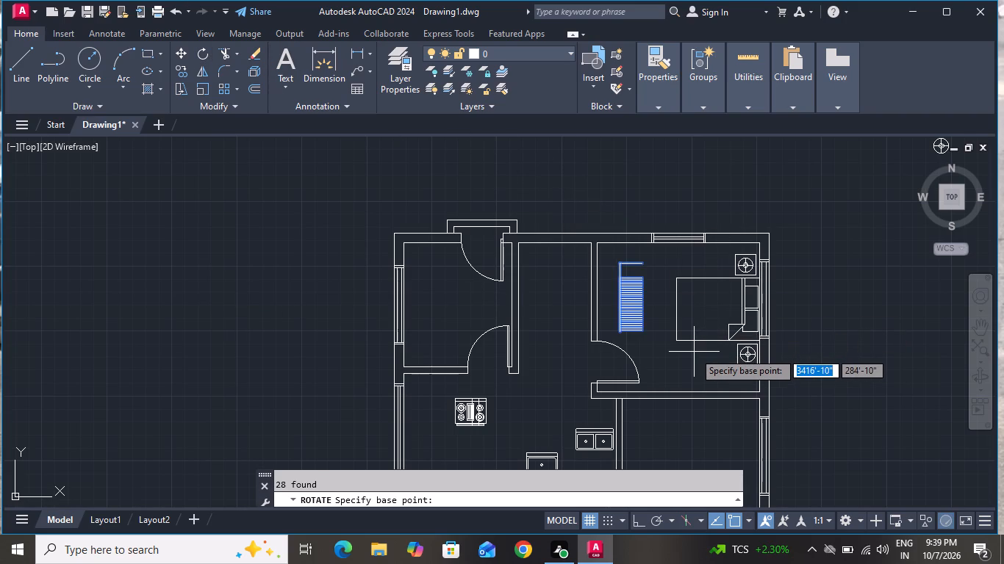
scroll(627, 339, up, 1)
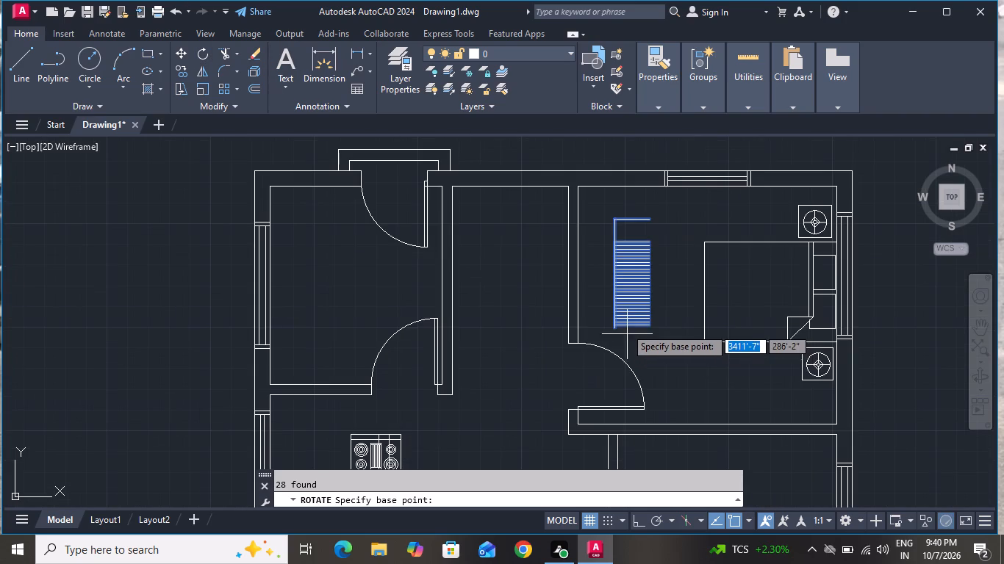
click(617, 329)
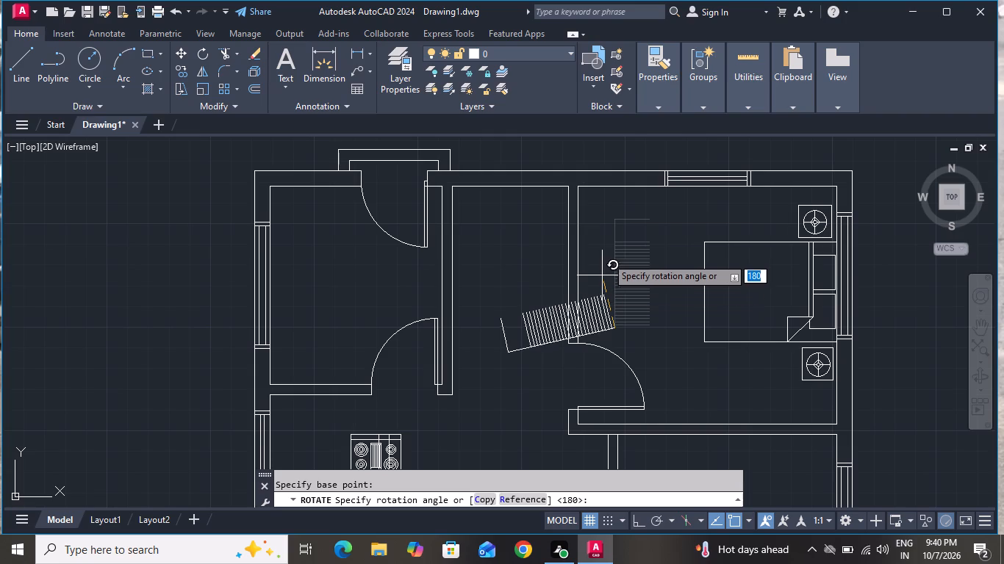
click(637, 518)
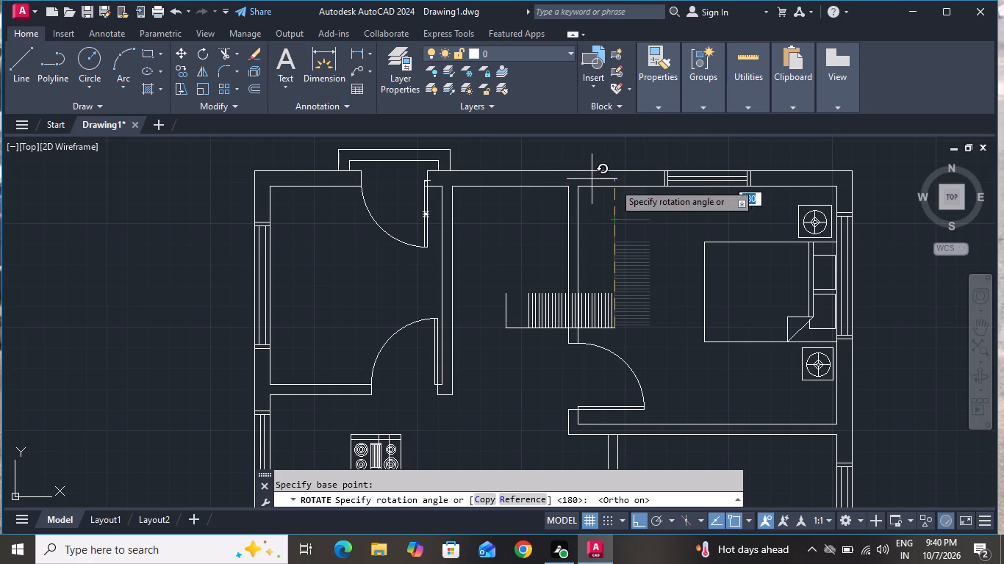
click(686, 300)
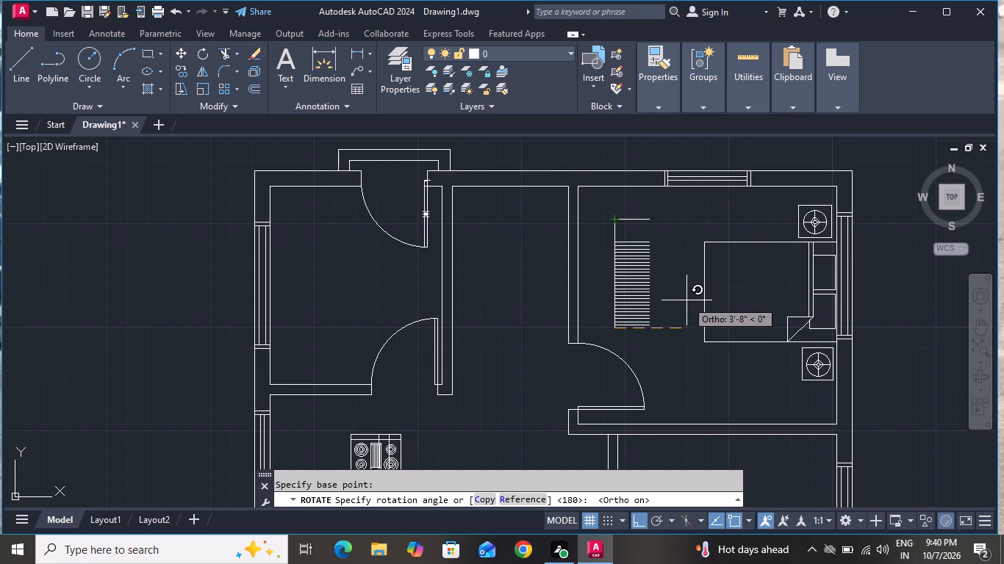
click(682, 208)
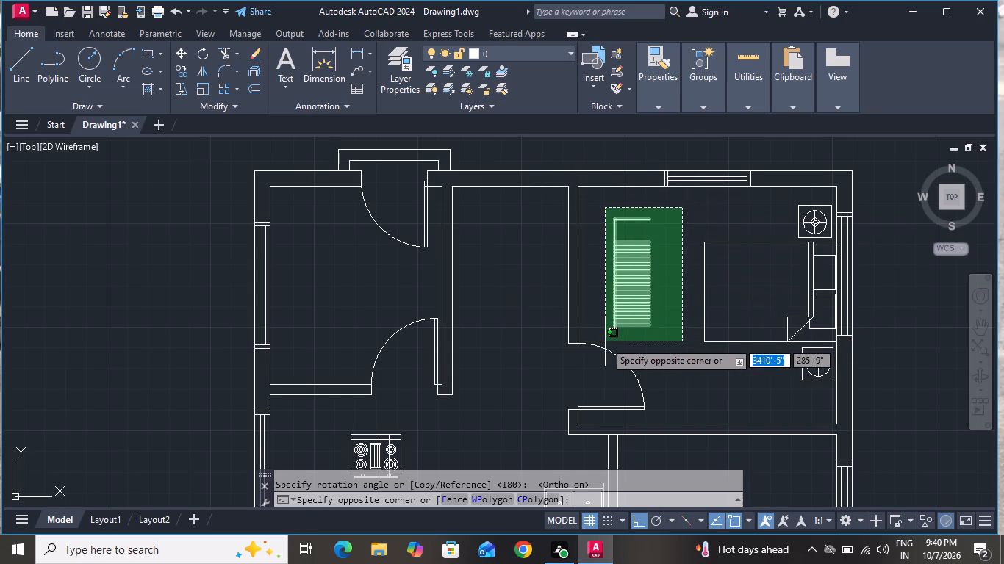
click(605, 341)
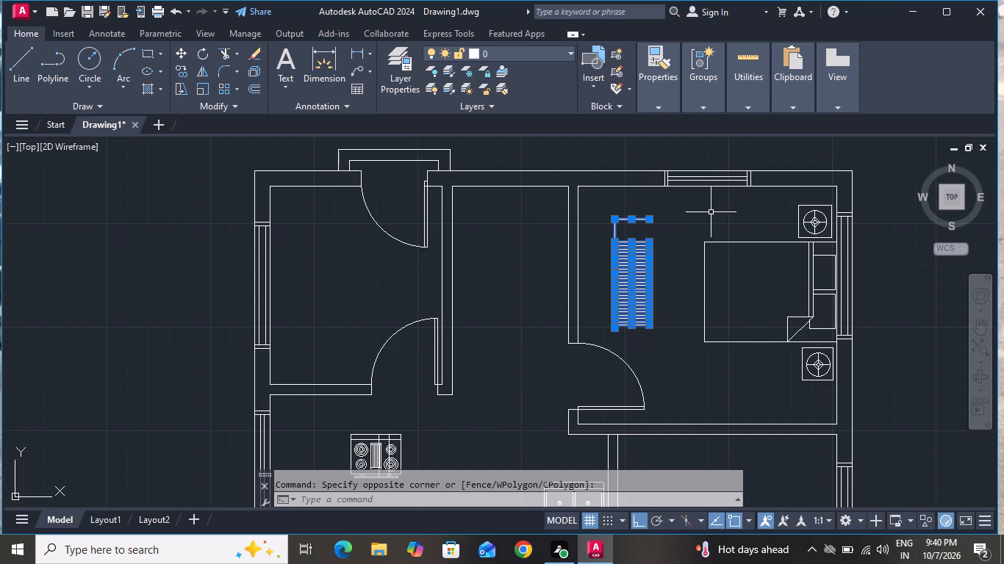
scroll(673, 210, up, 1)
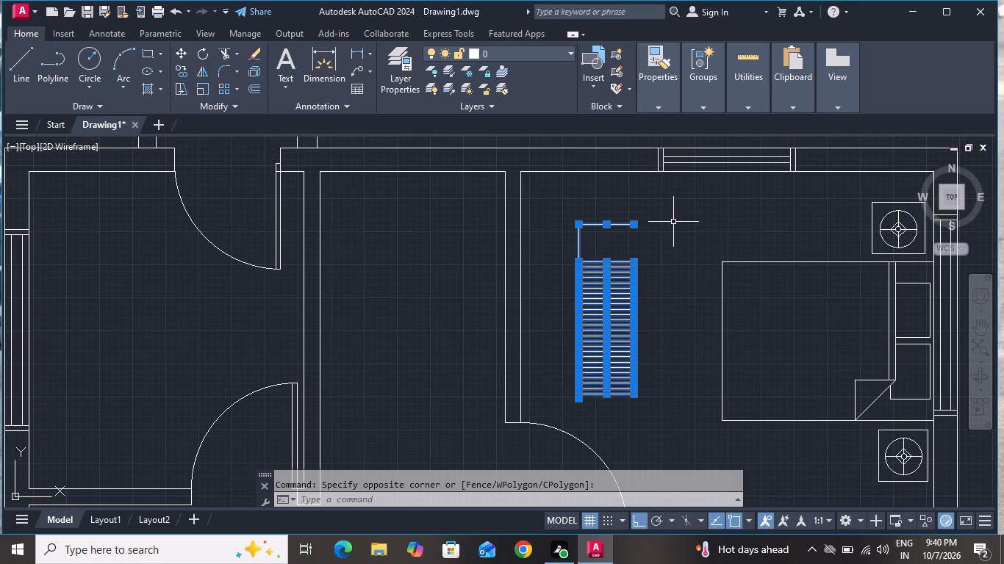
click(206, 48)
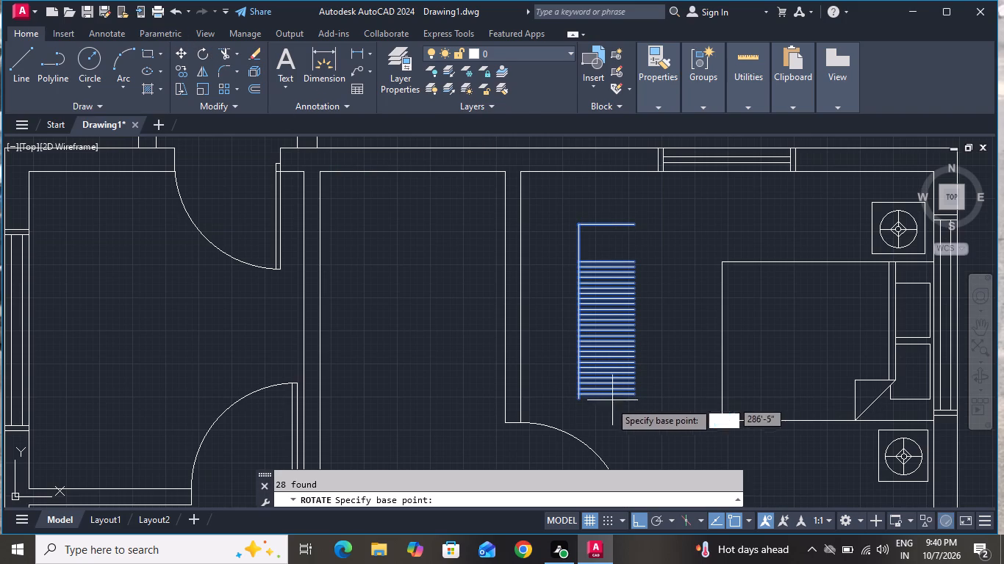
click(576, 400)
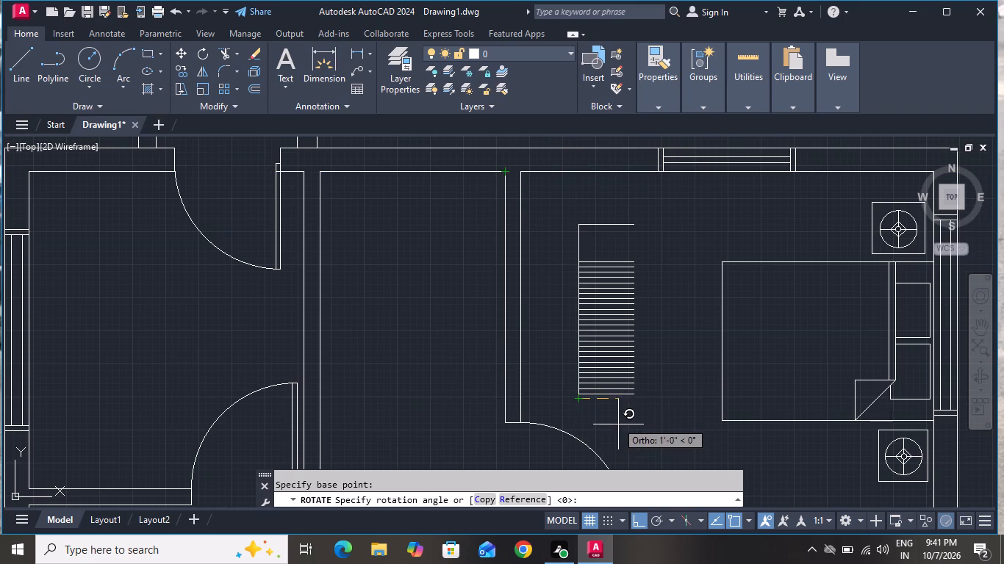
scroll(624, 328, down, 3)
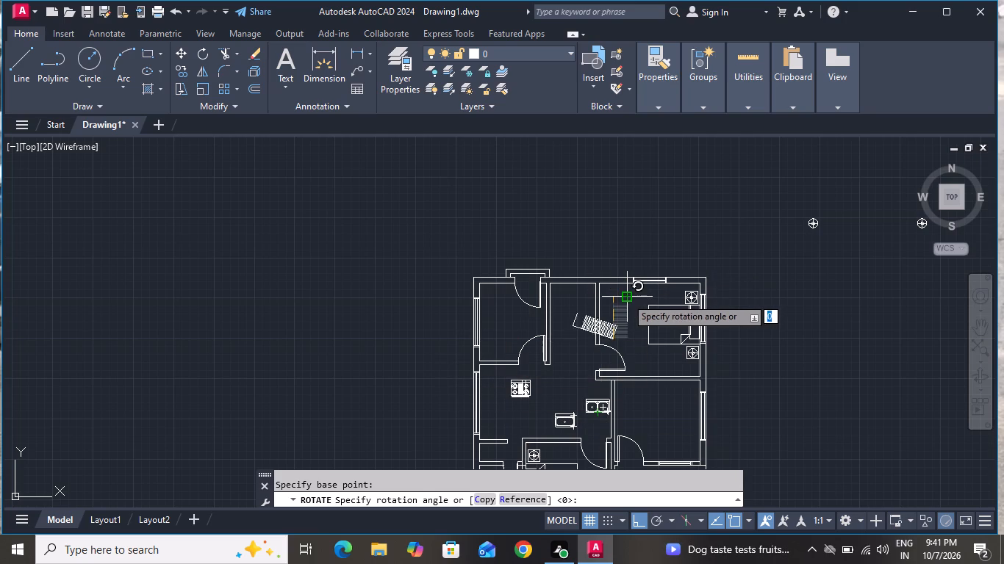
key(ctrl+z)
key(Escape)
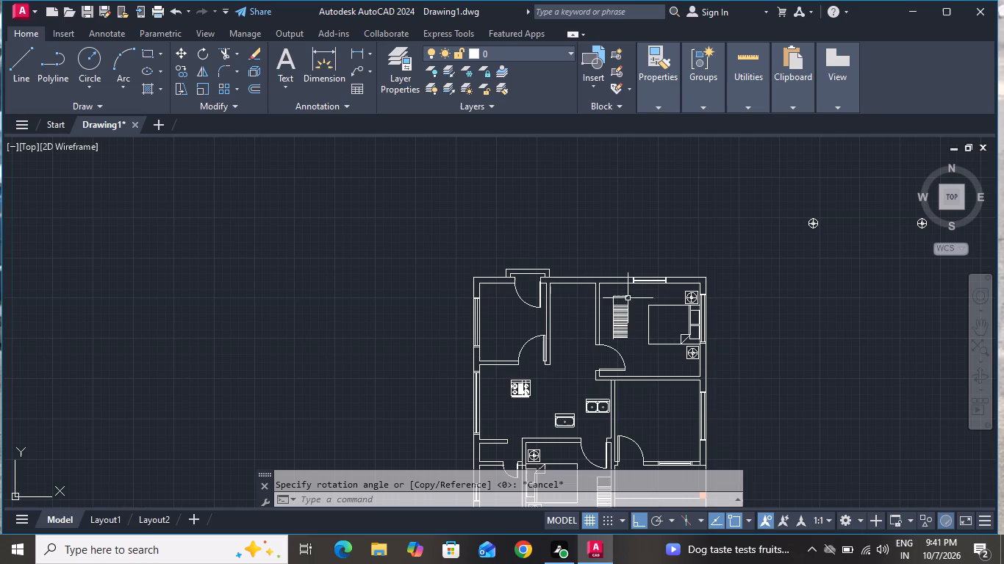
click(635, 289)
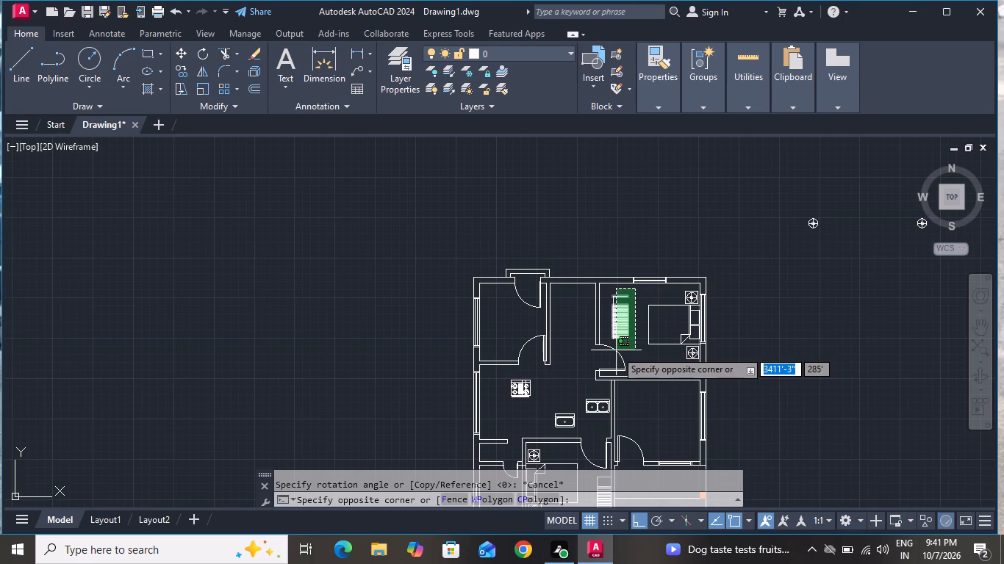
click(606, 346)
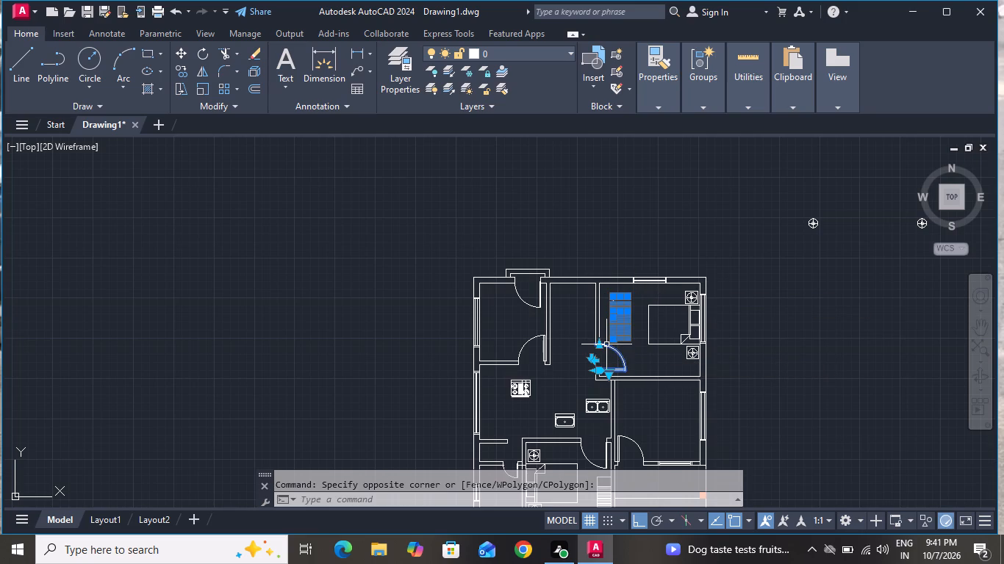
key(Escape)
Move the lined corner unit from the northeast bedroom due east to the open space outside the plan, with Ortho on.
scroll(634, 282, up, 2)
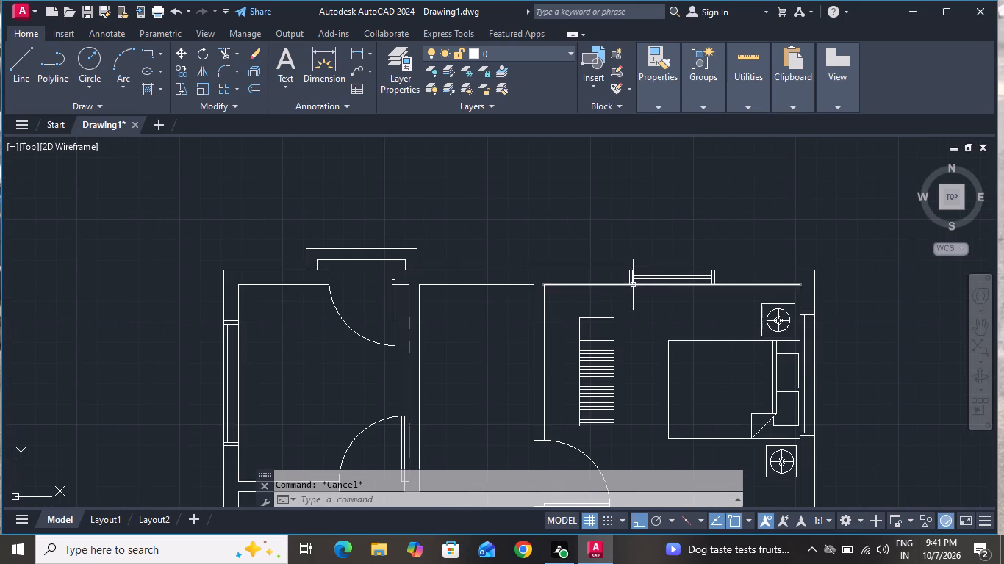
click(630, 299)
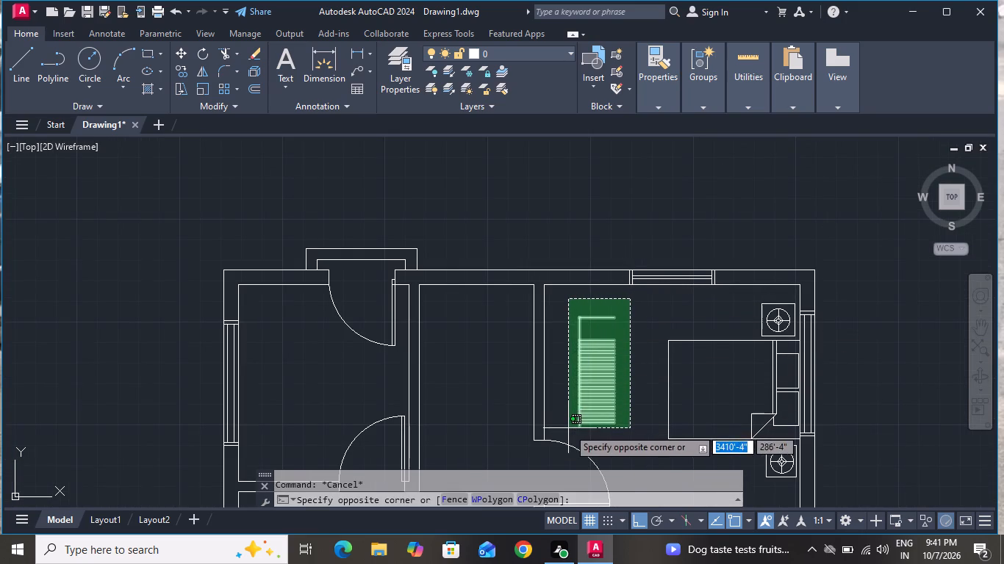
click(568, 428)
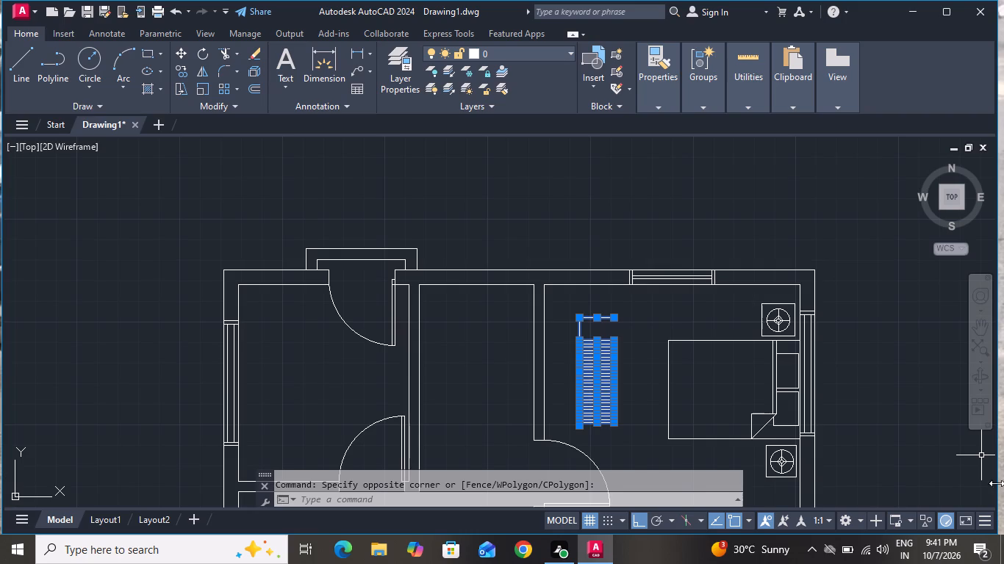
scroll(998, 458, down, 5)
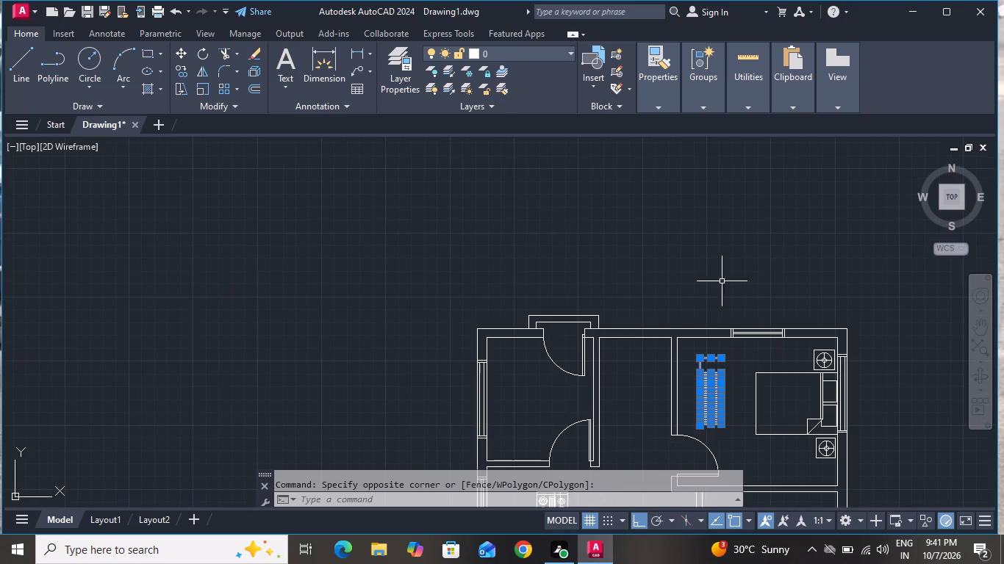
scroll(722, 281, down, 2)
scroll(777, 338, up, 1)
scroll(776, 338, down, 1)
scroll(776, 338, up, 4)
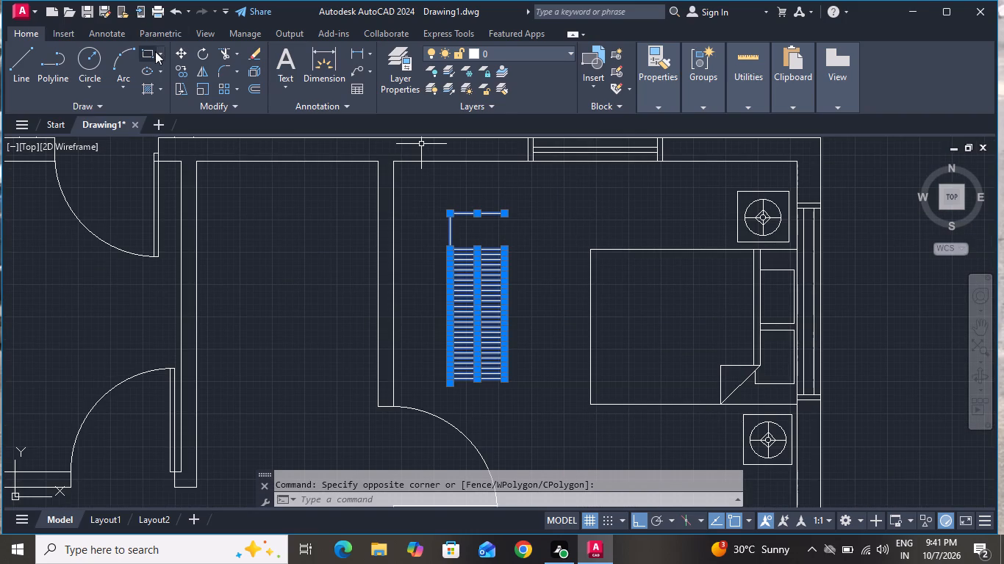
click(178, 49)
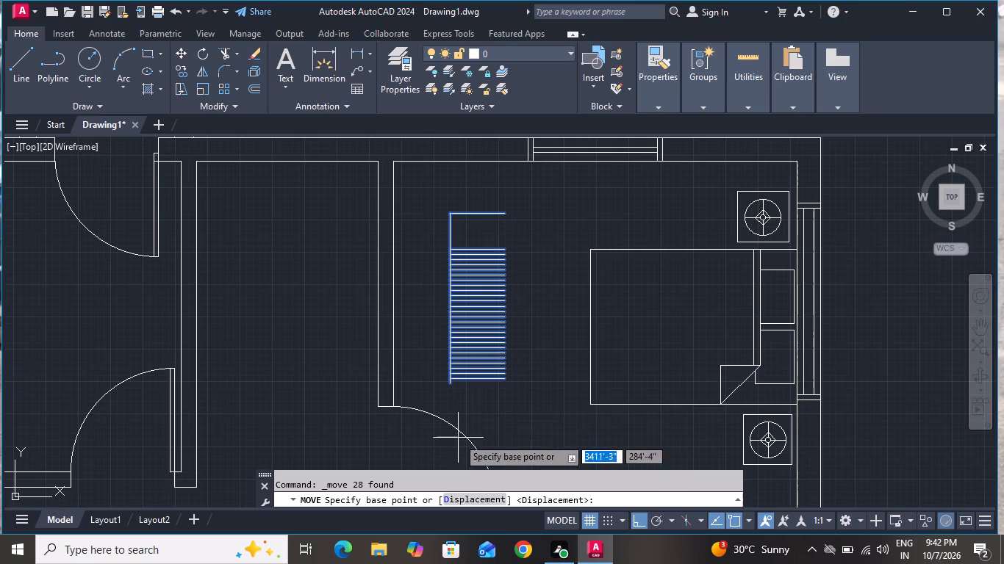
click(448, 380)
scroll(574, 418, down, 3)
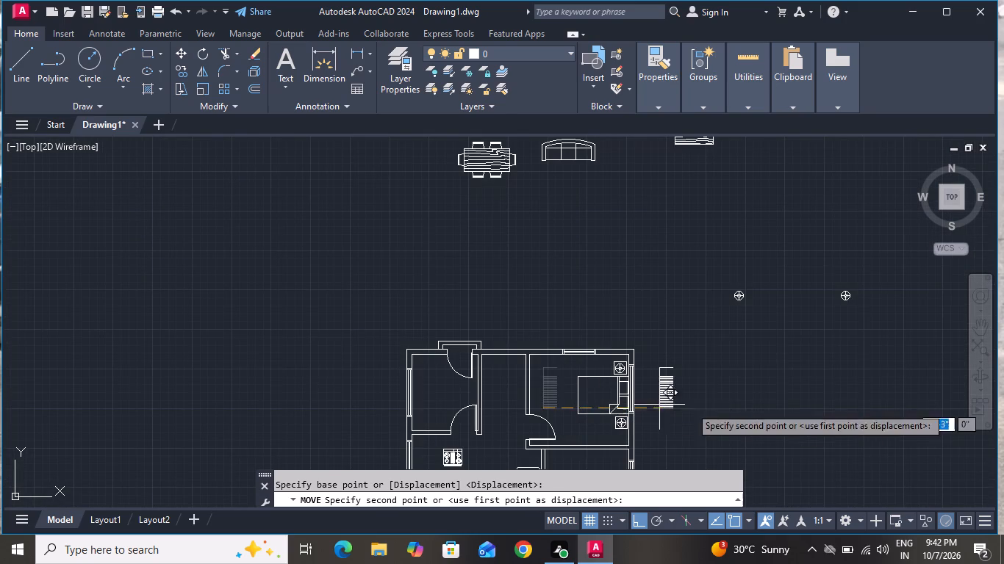
click(706, 405)
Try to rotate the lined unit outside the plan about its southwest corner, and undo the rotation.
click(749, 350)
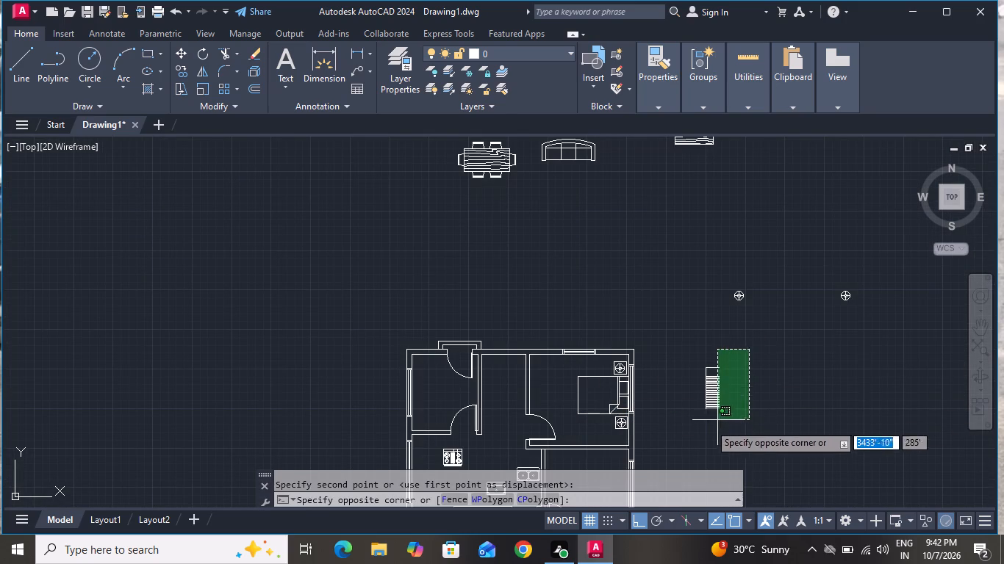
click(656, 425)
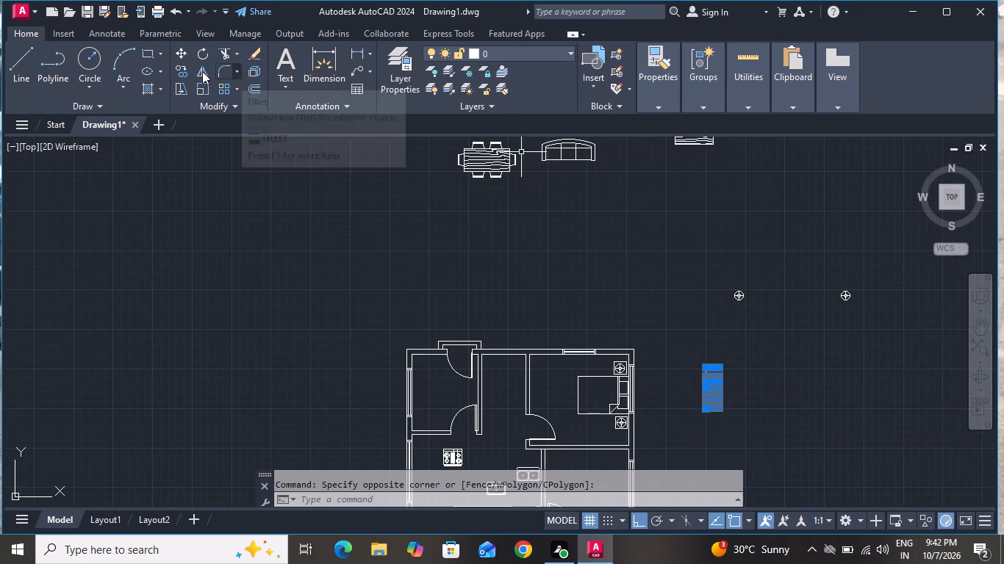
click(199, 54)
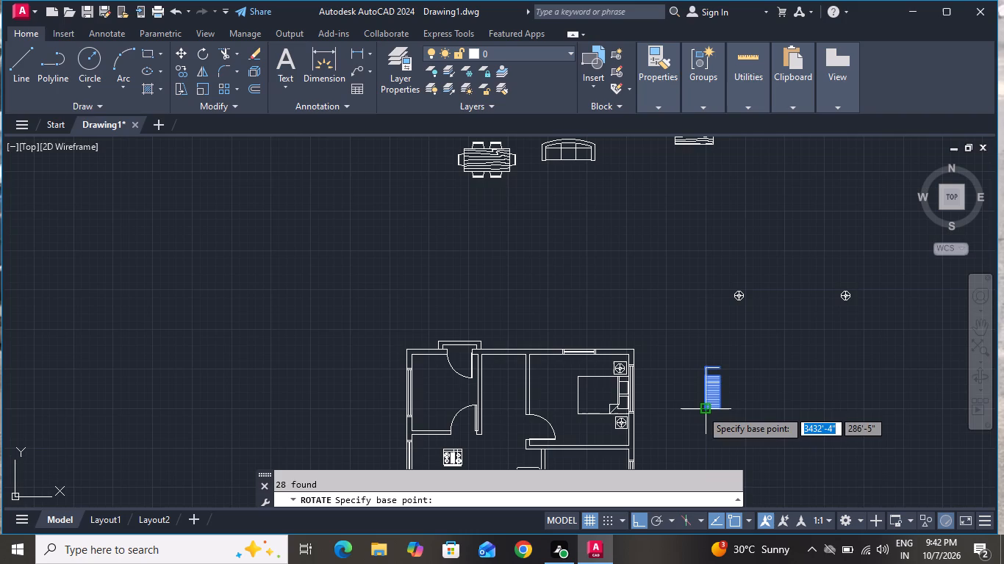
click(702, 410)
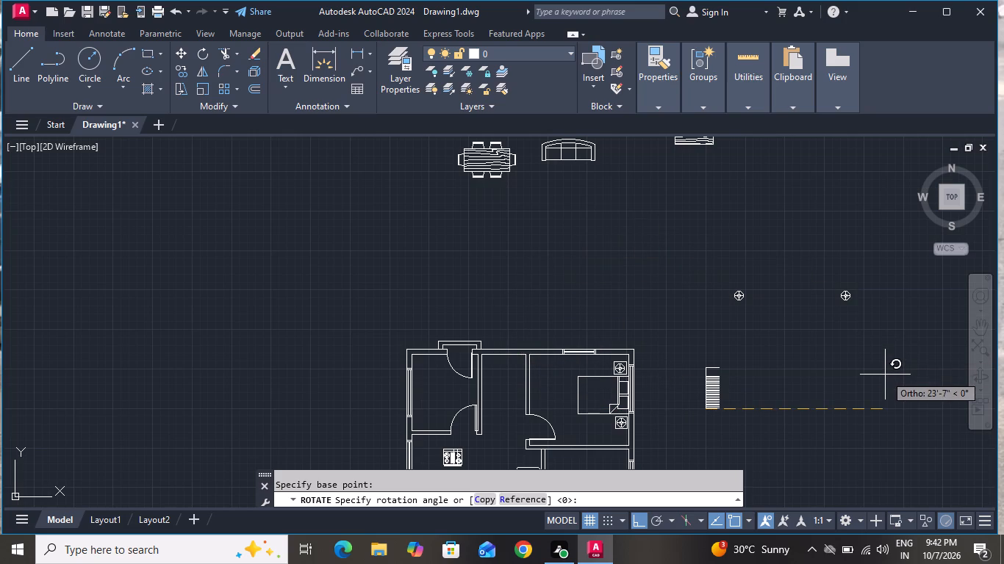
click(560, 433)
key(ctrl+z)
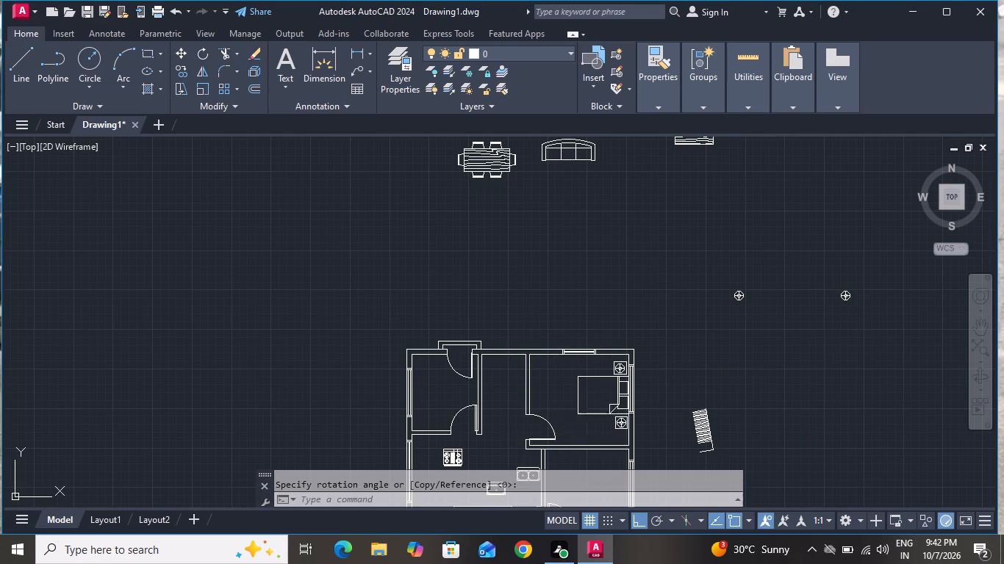
Rotate the whole lined unit outside the plan 180° about its southwest corner, with Ortho on.
drag(758, 343, 757, 350)
click(686, 429)
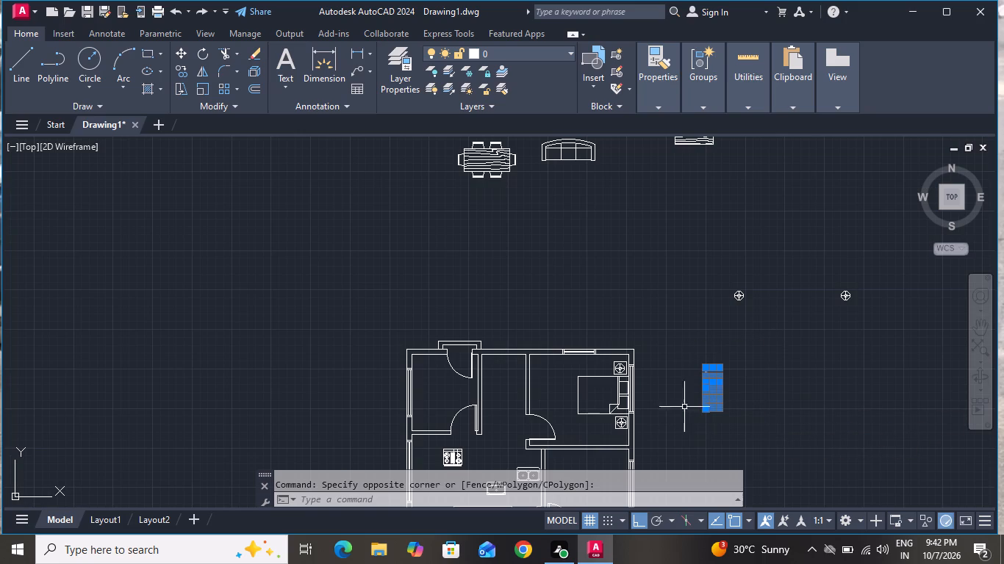
click(206, 53)
scroll(700, 410, up, 3)
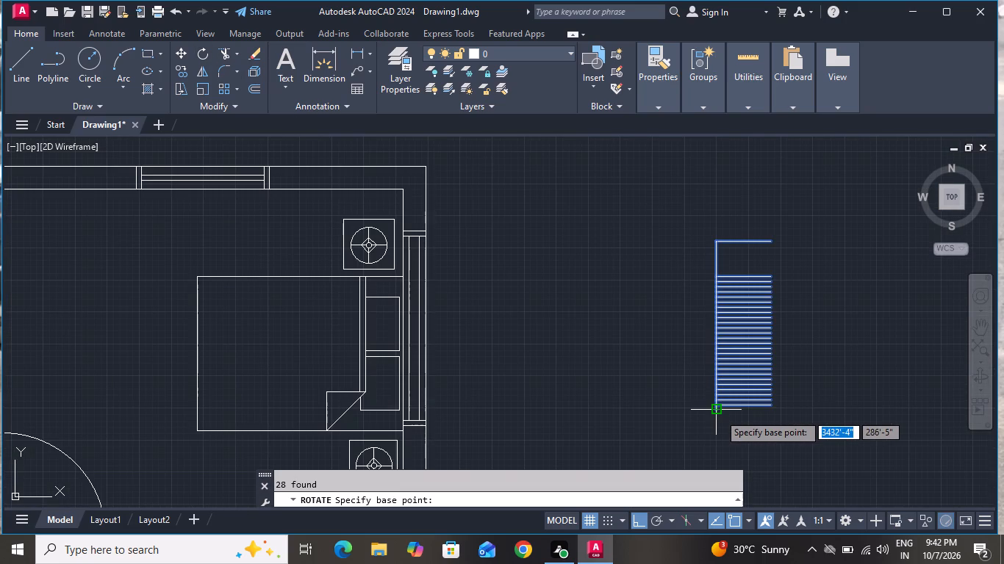
click(719, 413)
scroll(678, 215, down, 3)
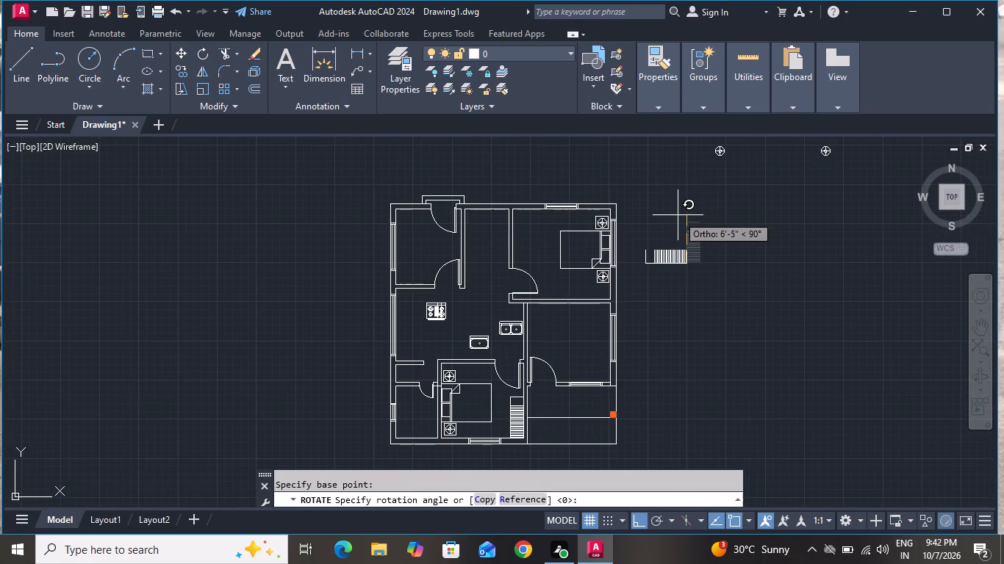
click(646, 239)
Move the rotated unit by its northeast corner into the northeast bedroom's northwest corner, about 21'-5" west and 7'-2" north, with Ortho off.
click(717, 242)
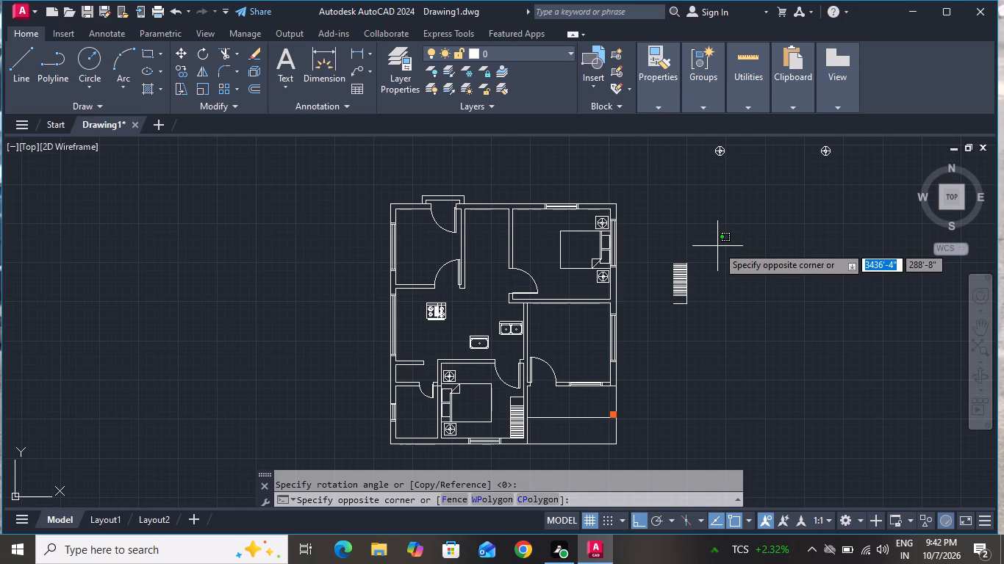
scroll(698, 265, up, 1)
click(598, 391)
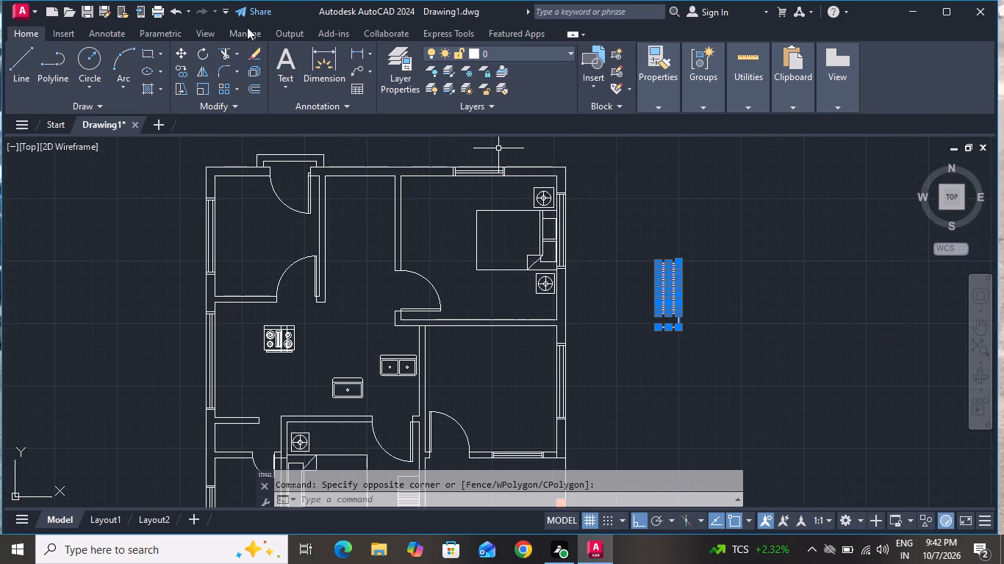
click(177, 45)
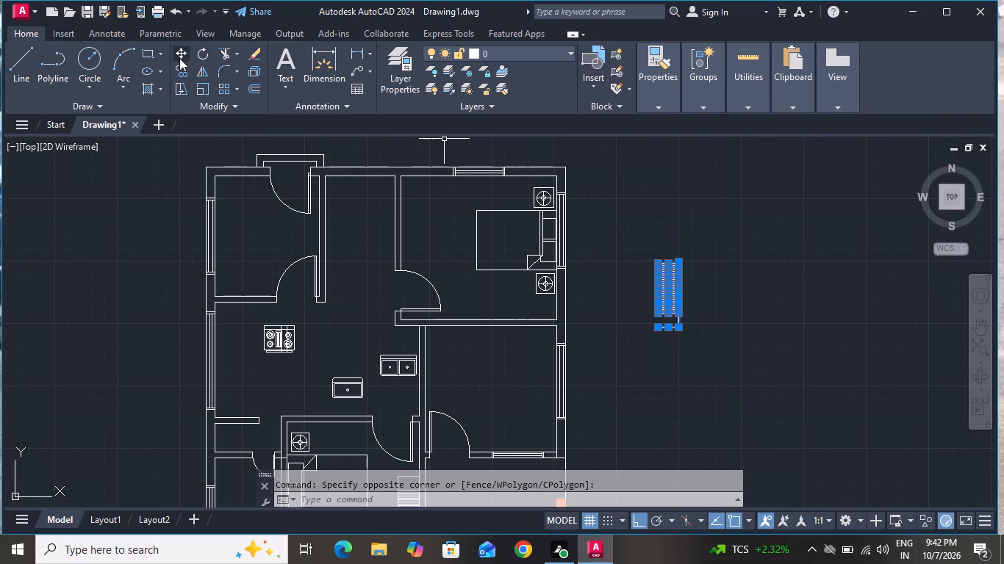
click(179, 56)
scroll(681, 261, up, 3)
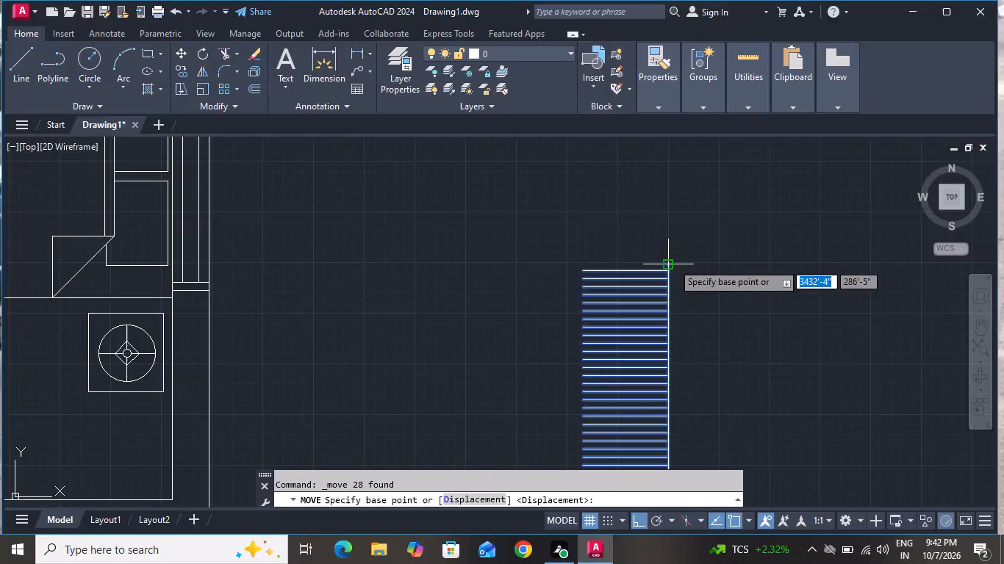
click(673, 264)
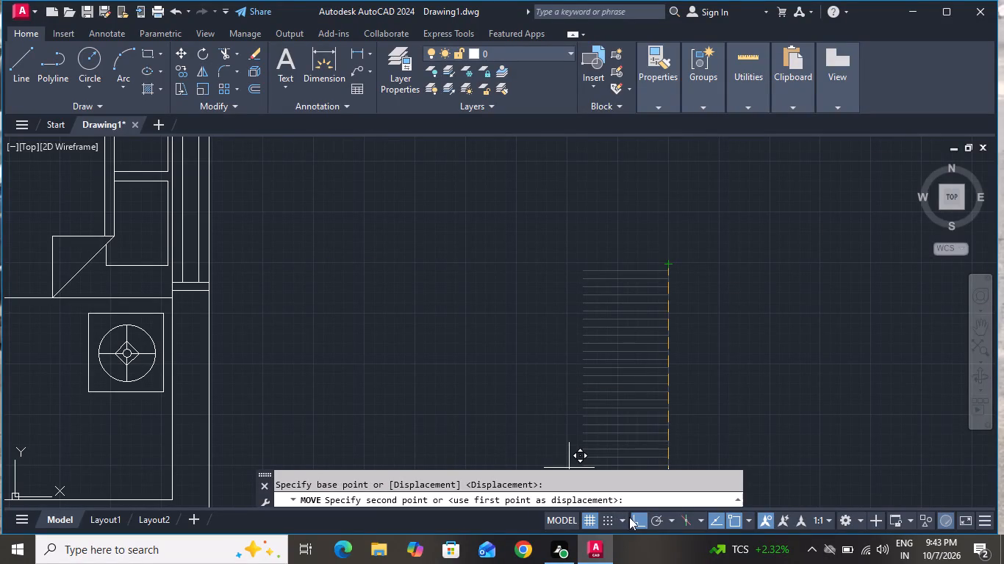
click(633, 516)
scroll(381, 275, down, 3)
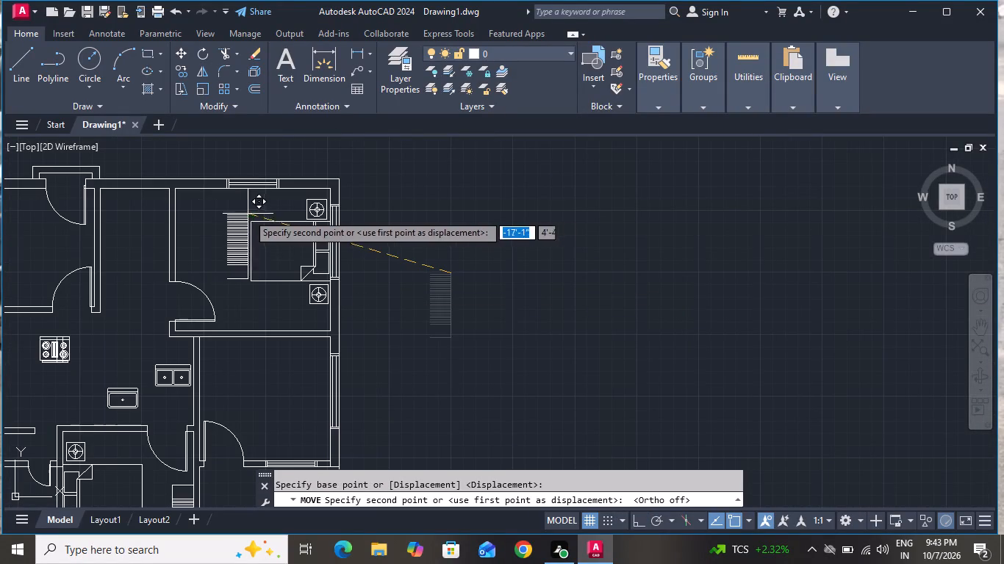
scroll(204, 193, up, 3)
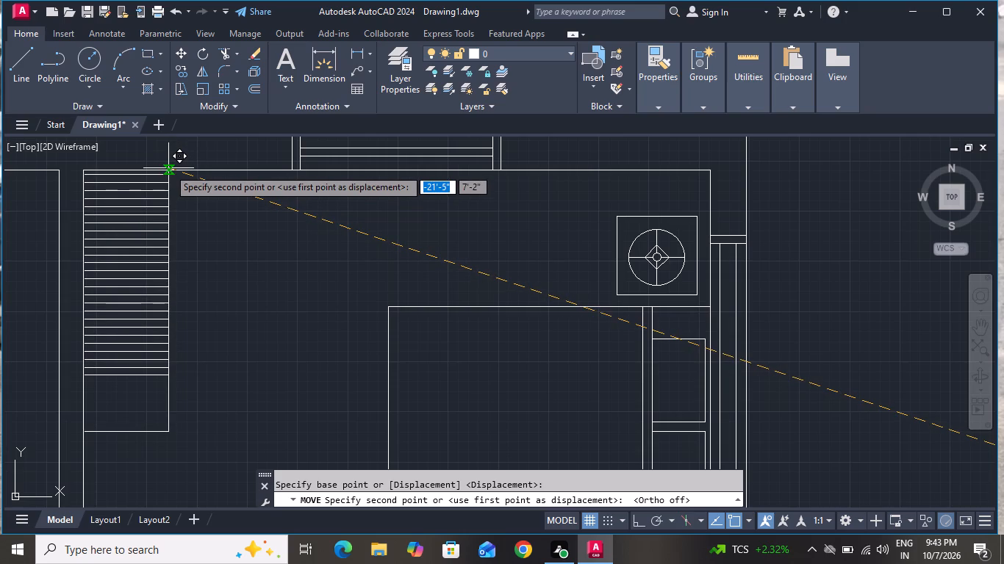
scroll(168, 168, up, 4)
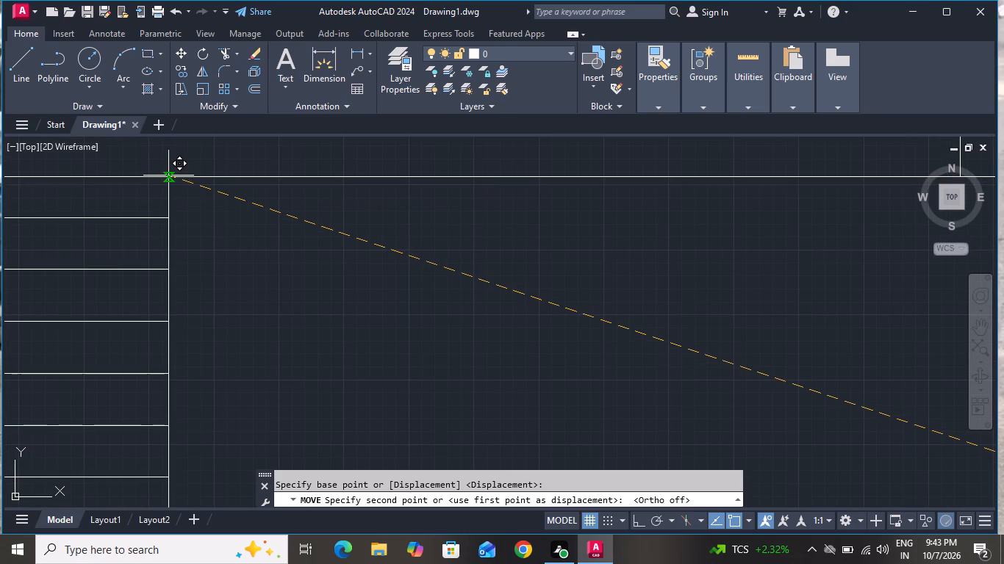
scroll(168, 176, down, 4)
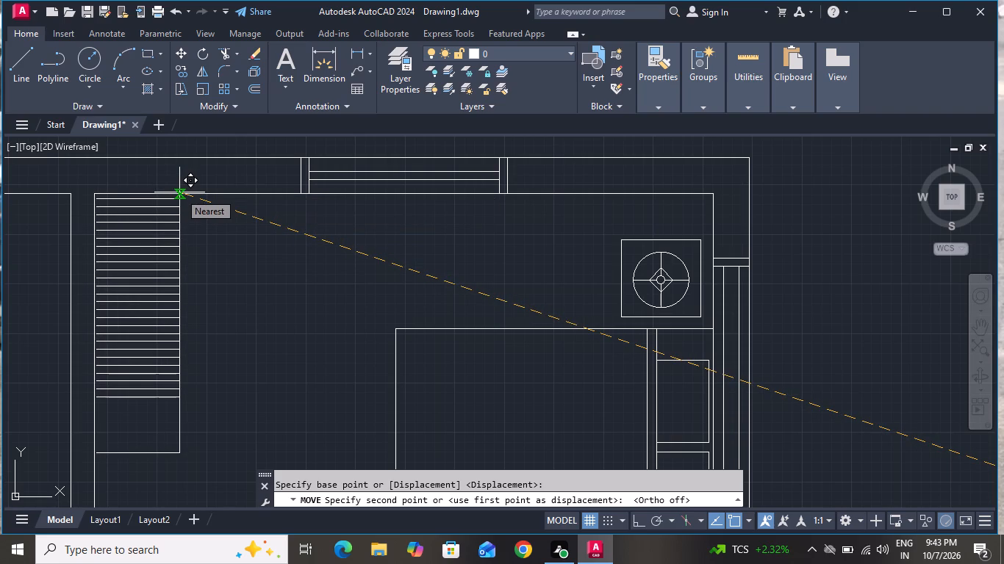
scroll(179, 192, up, 2)
scroll(179, 192, down, 1)
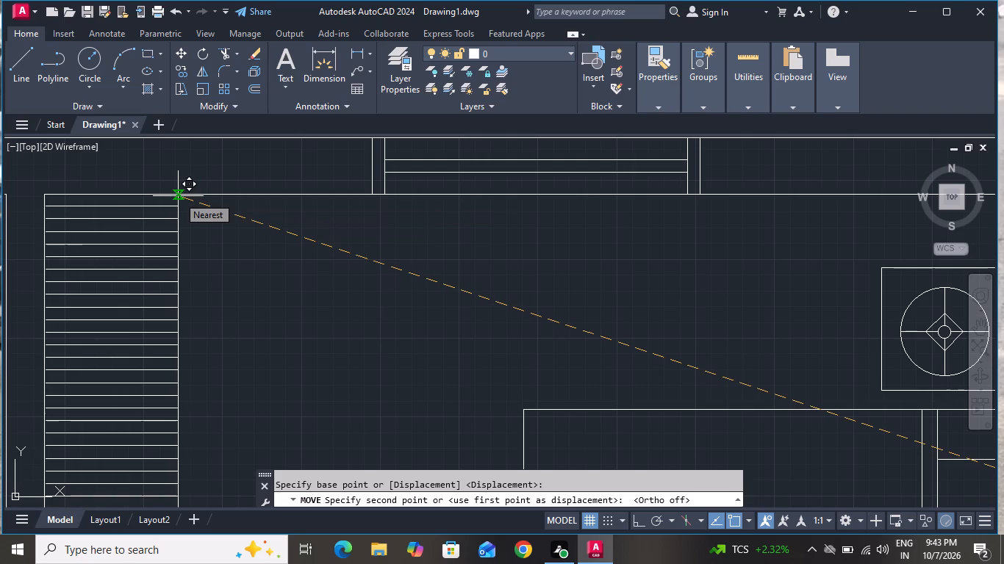
click(178, 196)
Offset the inner north wall line of the space just west of the northeast bedroom 2' southward.
scroll(240, 193, down, 4)
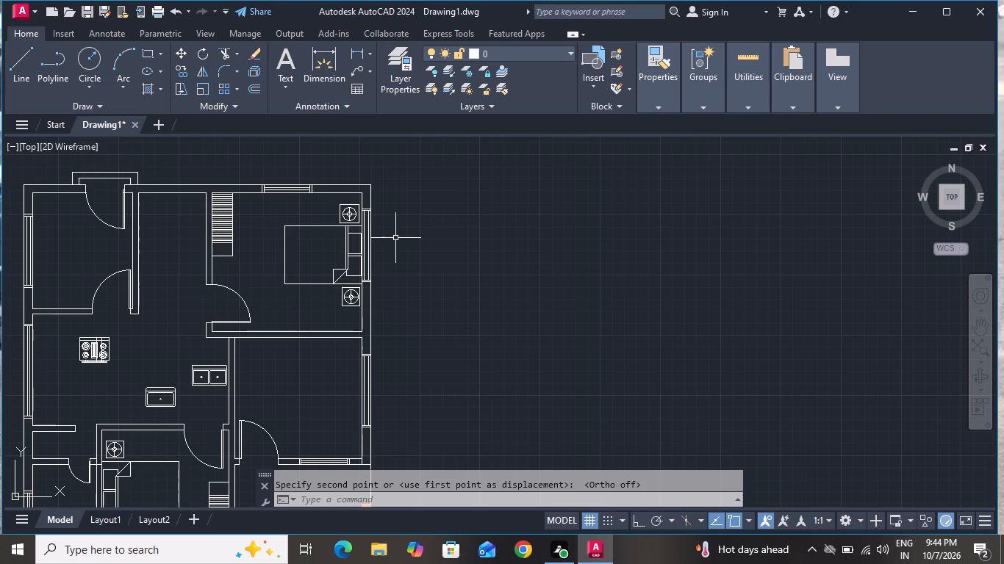
scroll(409, 229, down, 2)
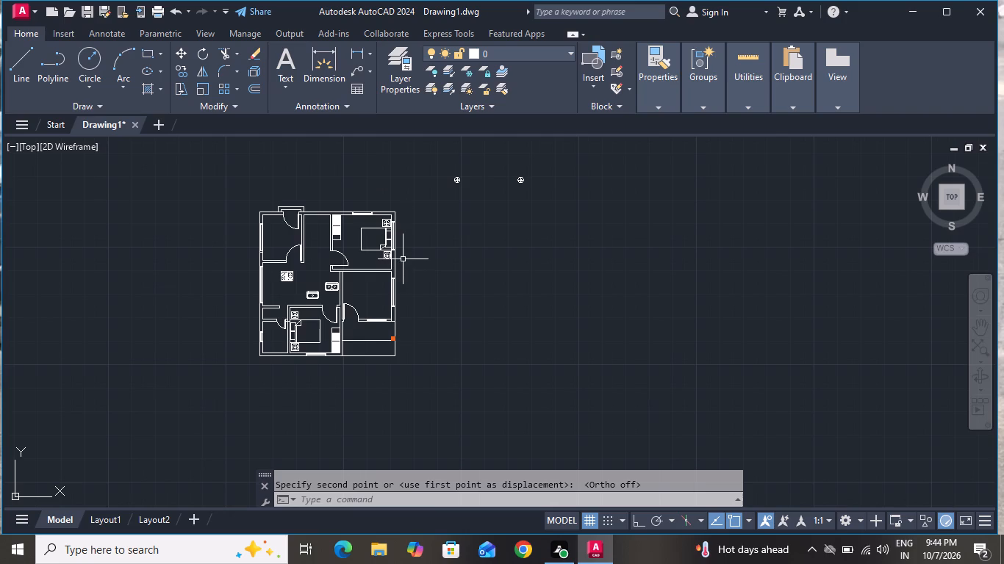
scroll(320, 209, up, 3)
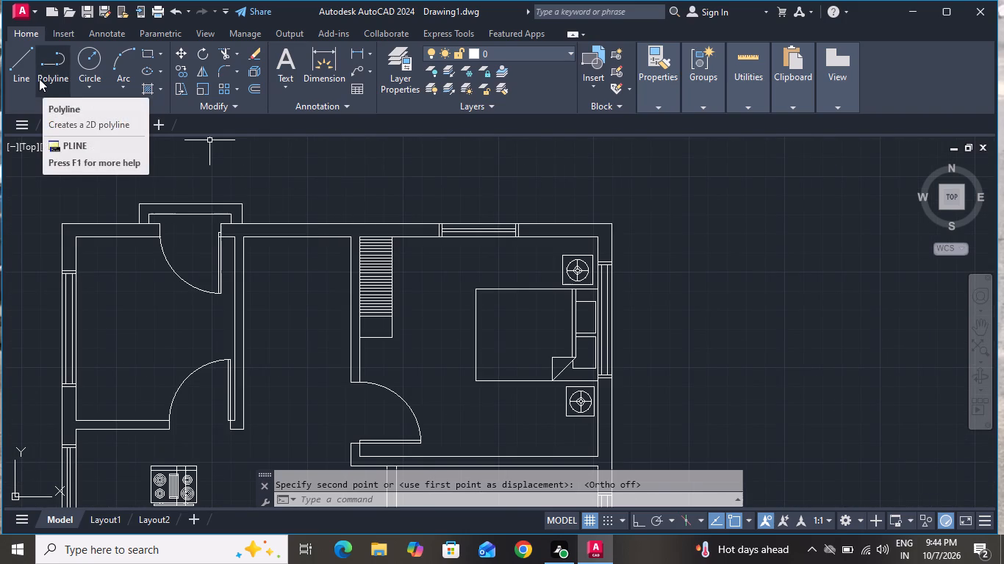
text(o)
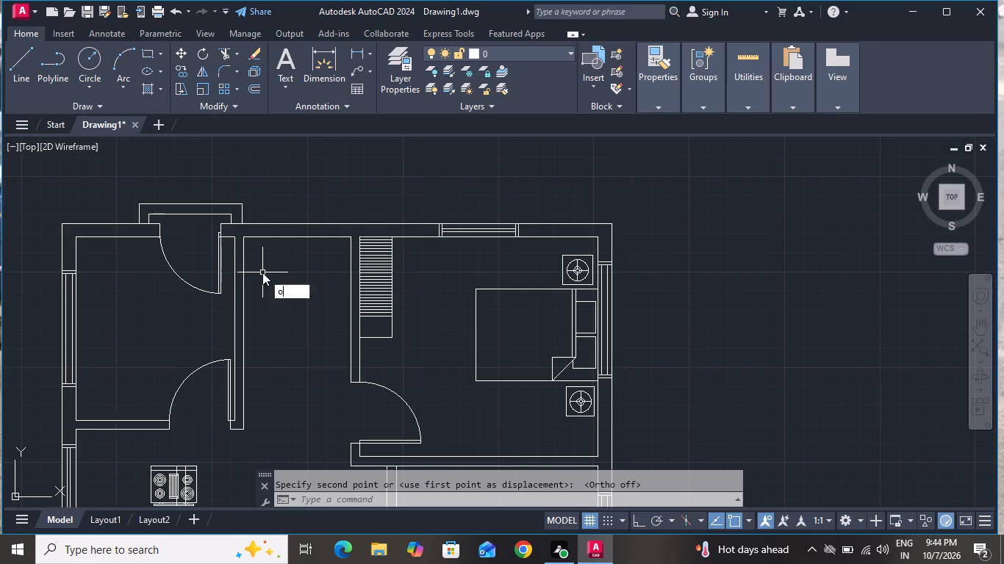
key(space)
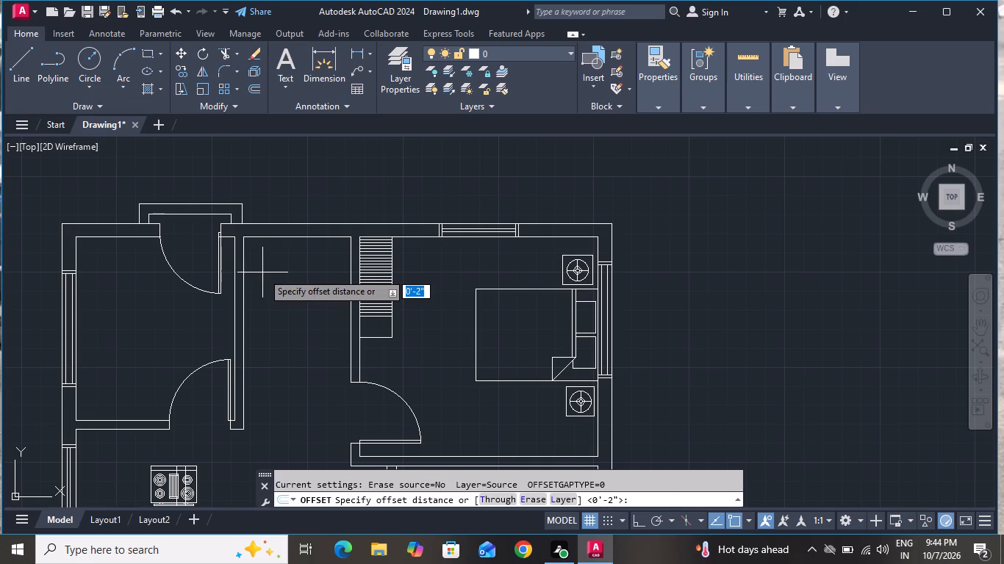
key(2)
key(apostrophe)
key(Return)
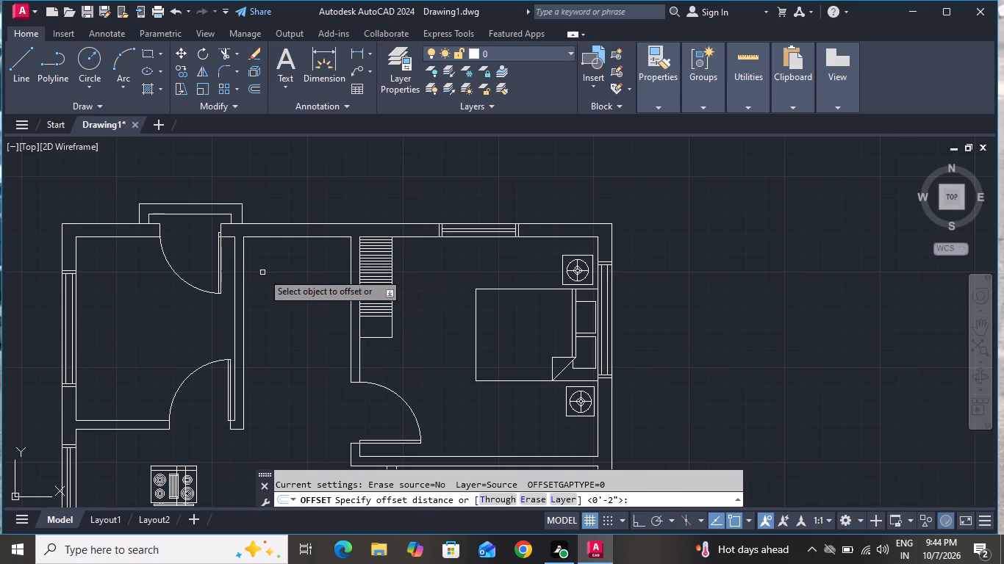
click(298, 235)
click(331, 329)
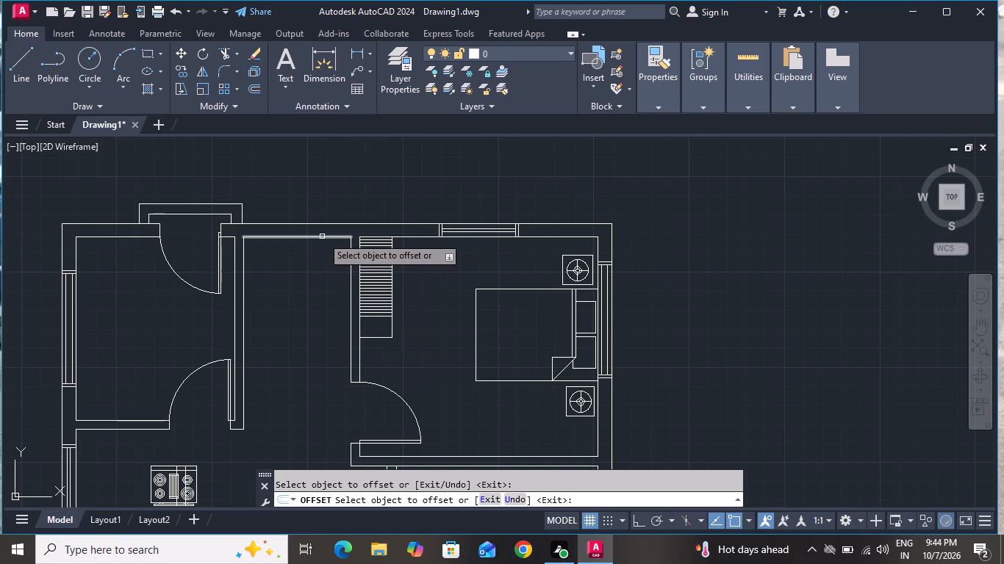
click(322, 236)
click(310, 291)
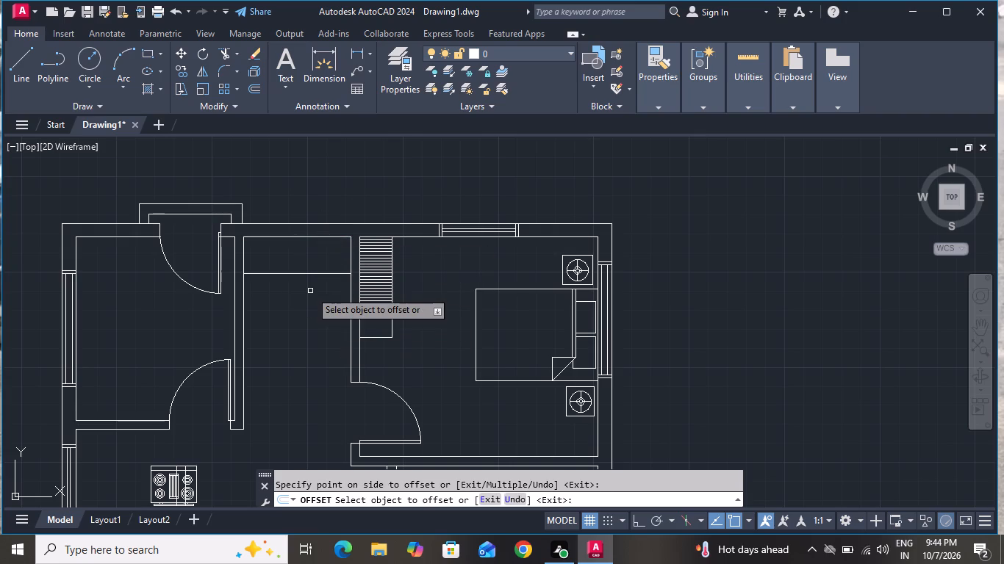
right_click(310, 291)
click(315, 308)
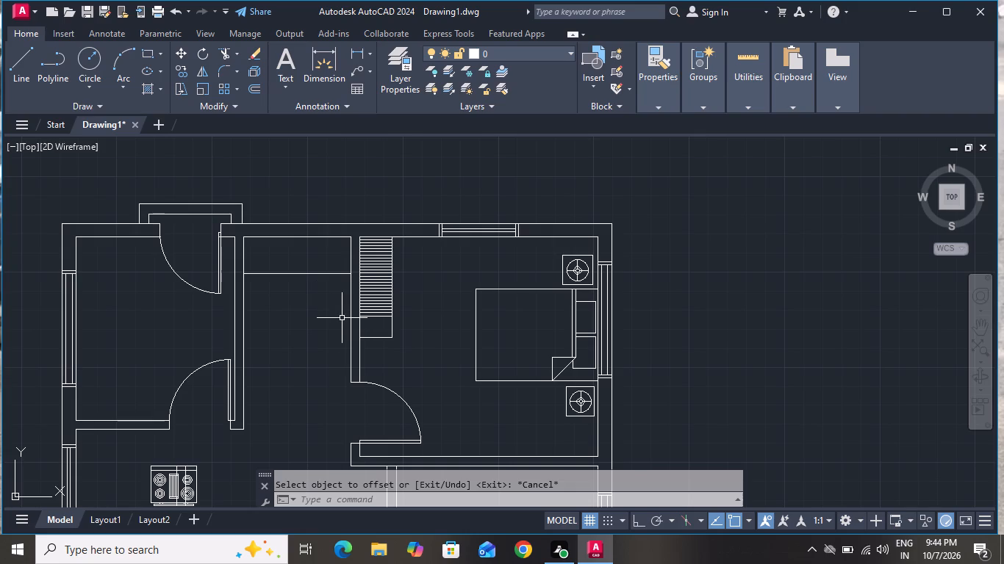
Offset the new line successively southward at 10" spacing to make the first four stair tread lines.
key(o)
key(space)
key(1)
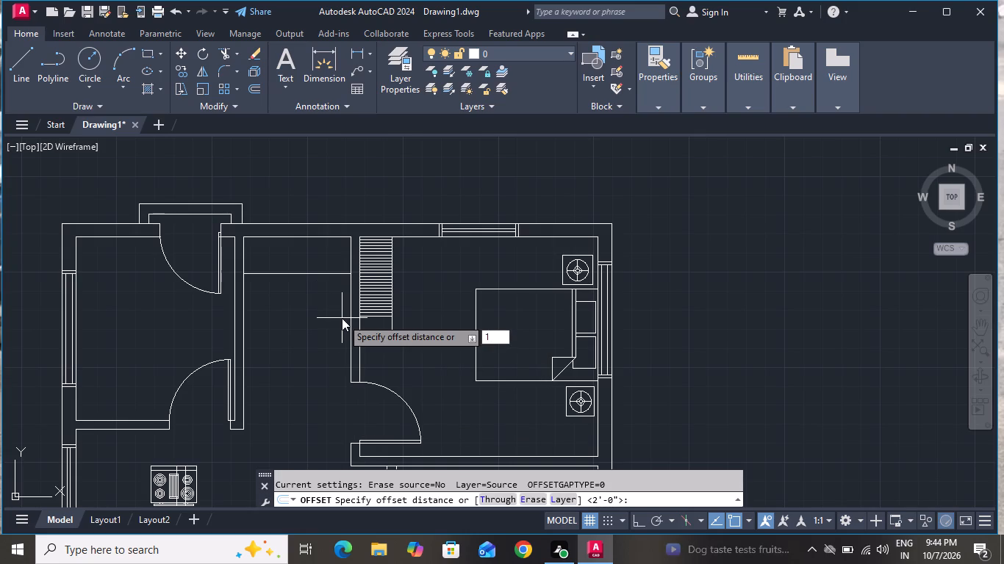
key(0)
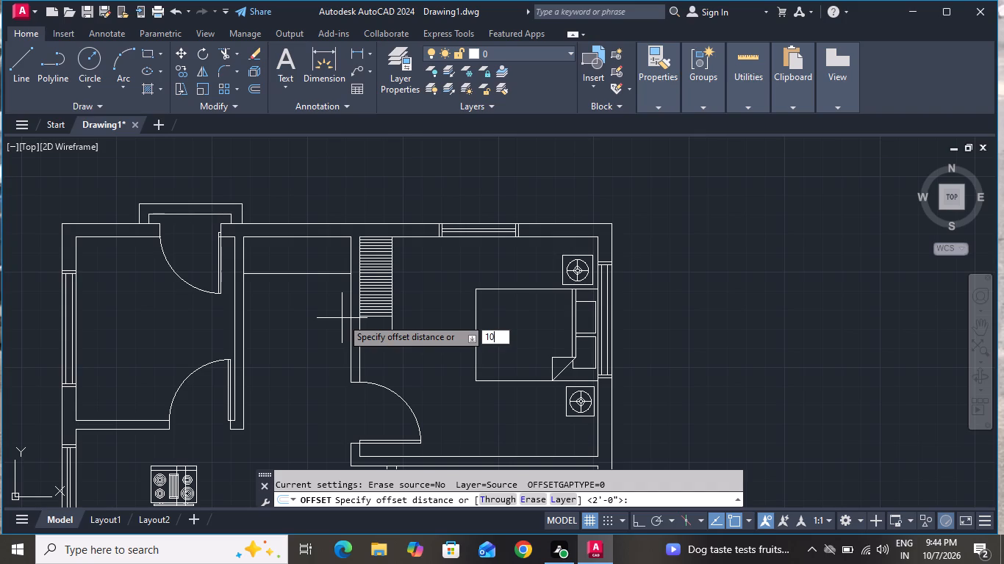
key(shift+quotedbl)
key(Return)
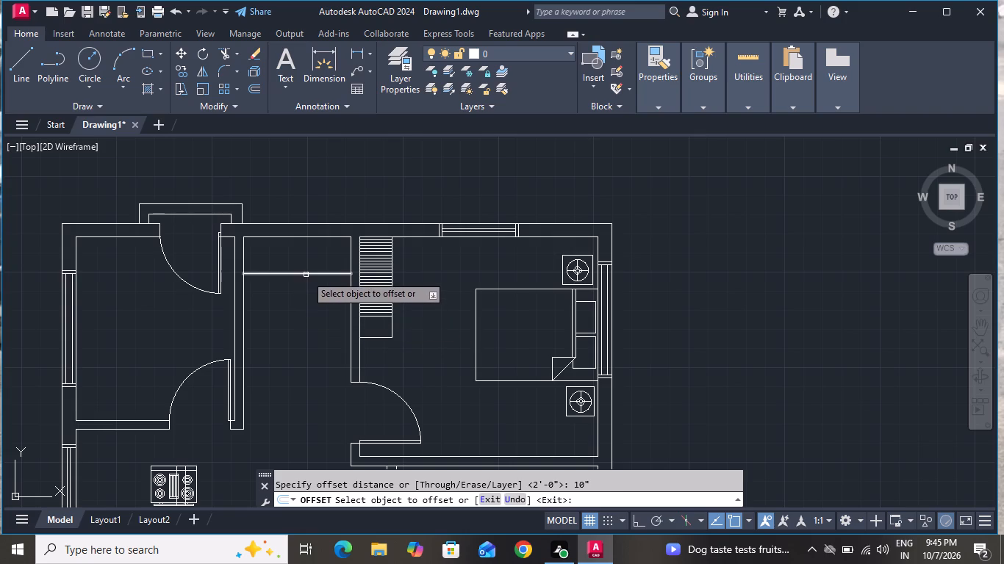
click(306, 275)
click(308, 303)
click(312, 291)
click(313, 308)
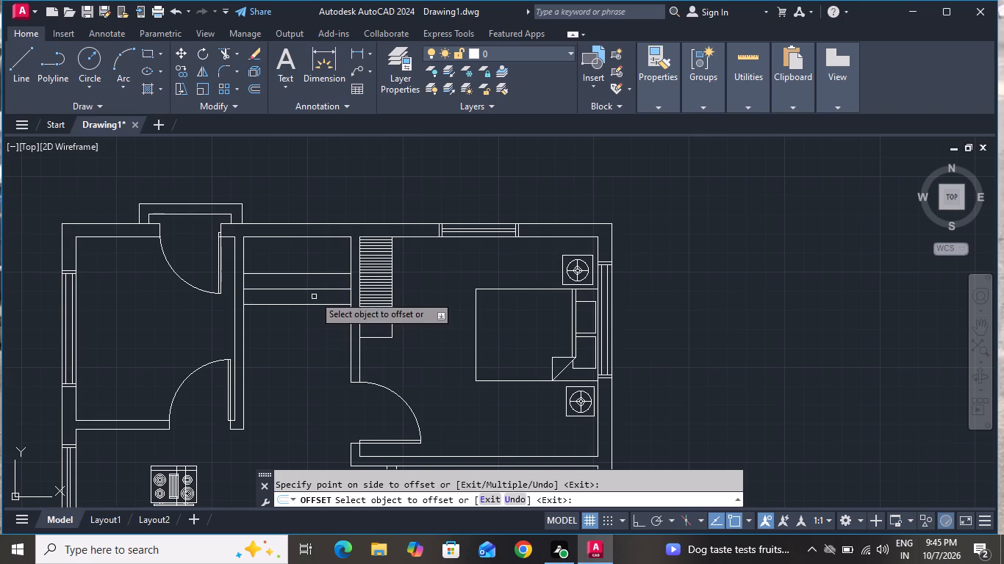
click(314, 306)
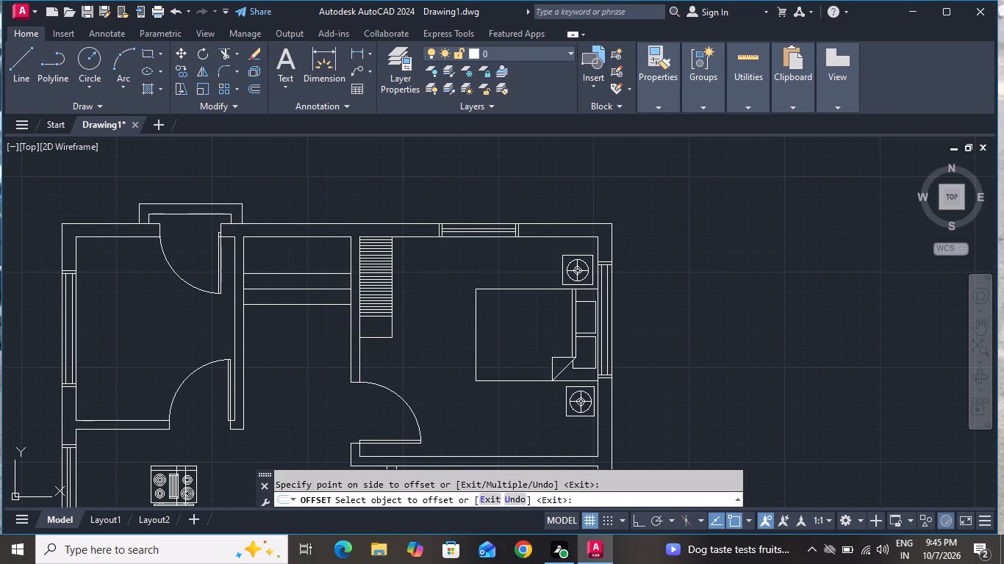
click(312, 318)
click(312, 321)
click(309, 344)
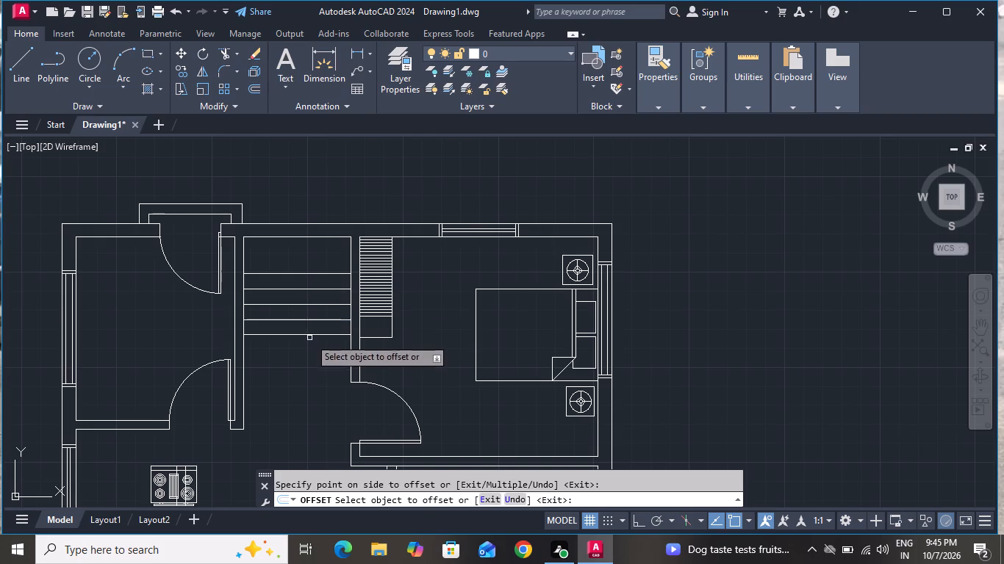
Continue the 10" offsets southward from the last tread line to add six more tread lines.
click(311, 333)
click(308, 379)
click(306, 350)
click(306, 373)
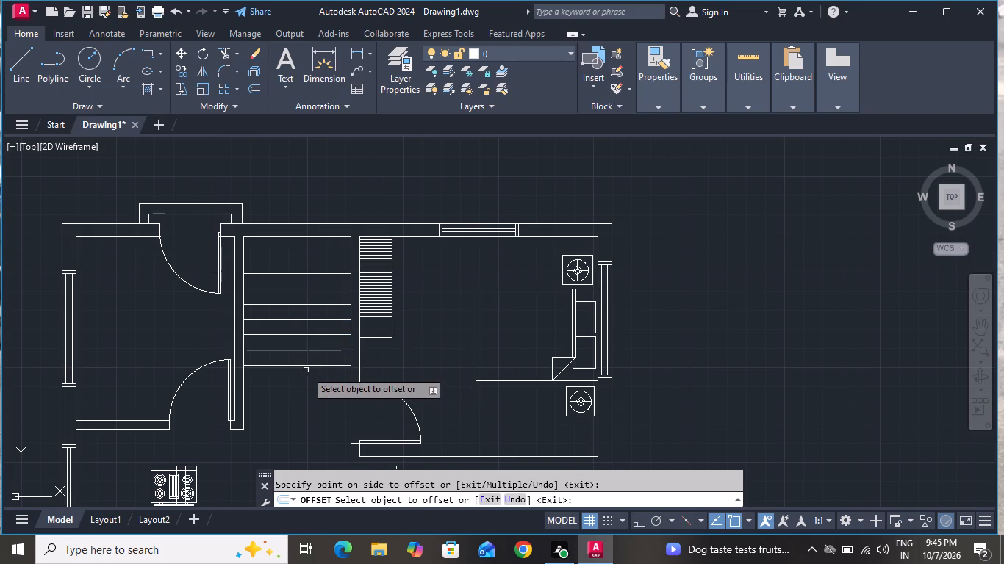
click(306, 366)
click(306, 386)
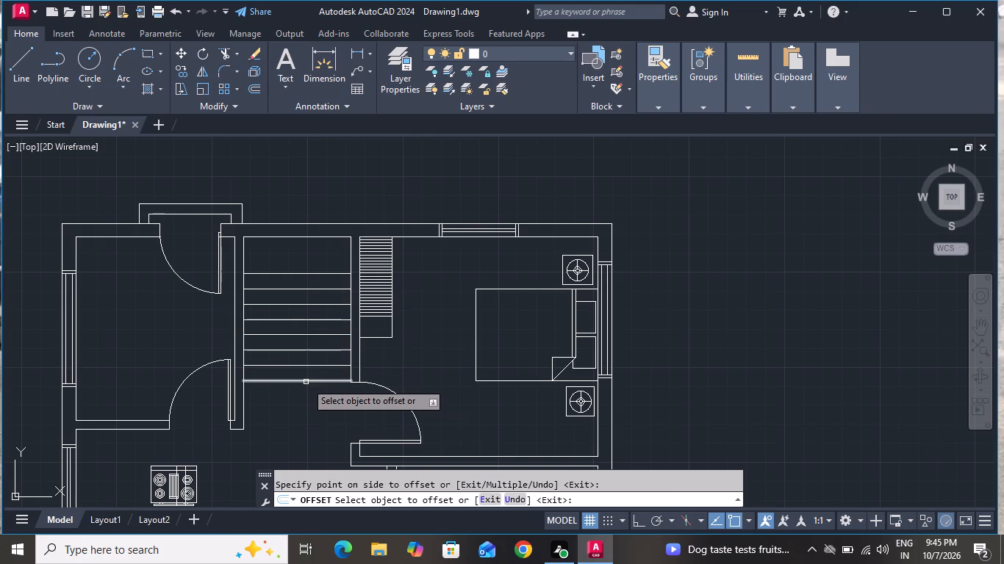
click(306, 382)
click(305, 388)
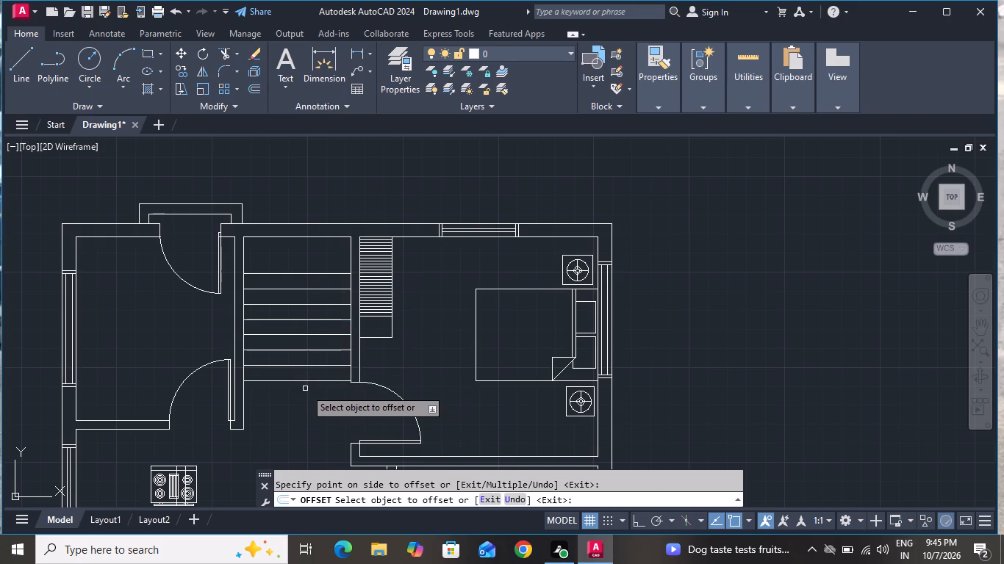
click(303, 383)
click(302, 394)
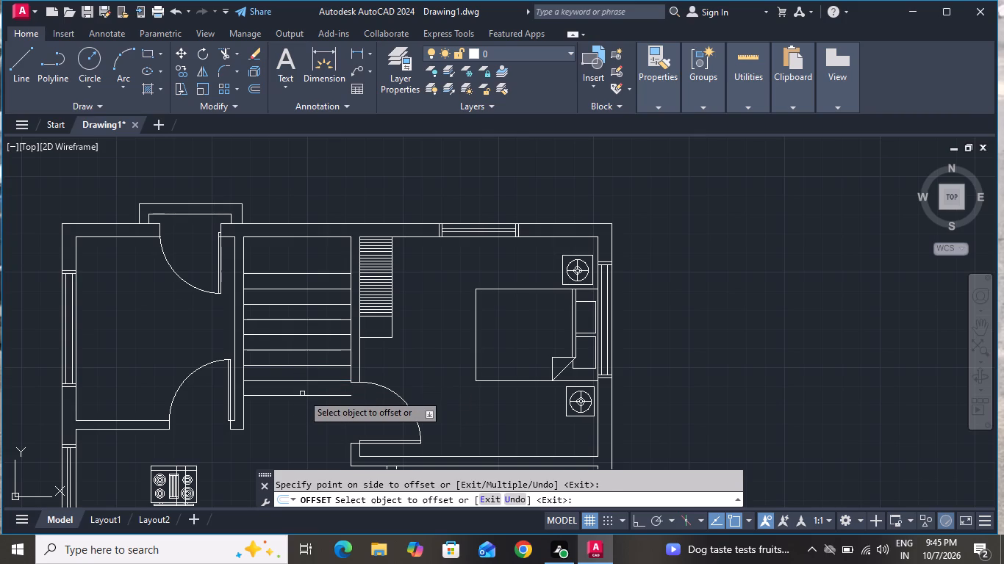
click(301, 397)
click(296, 413)
click(295, 410)
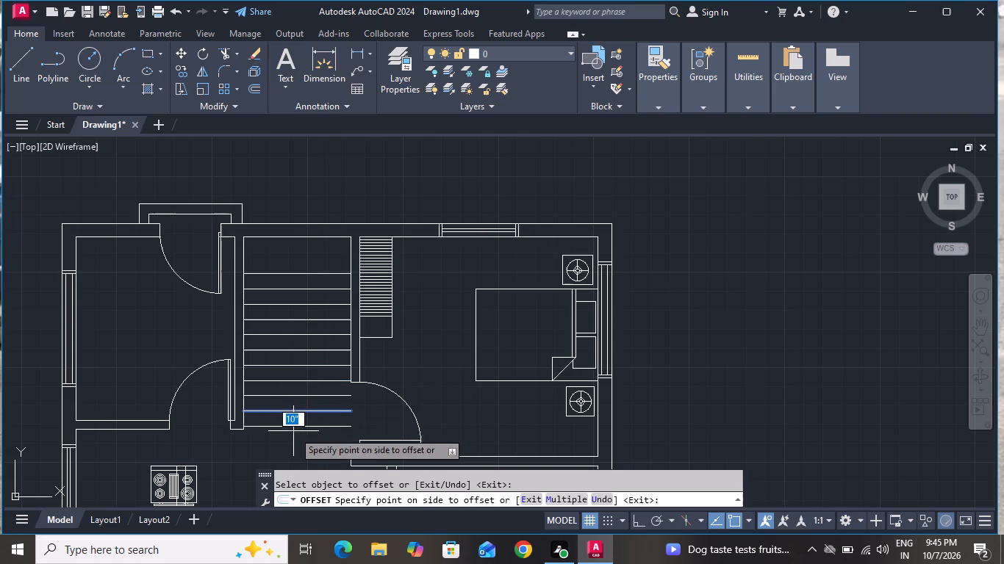
click(293, 431)
right_click(296, 432)
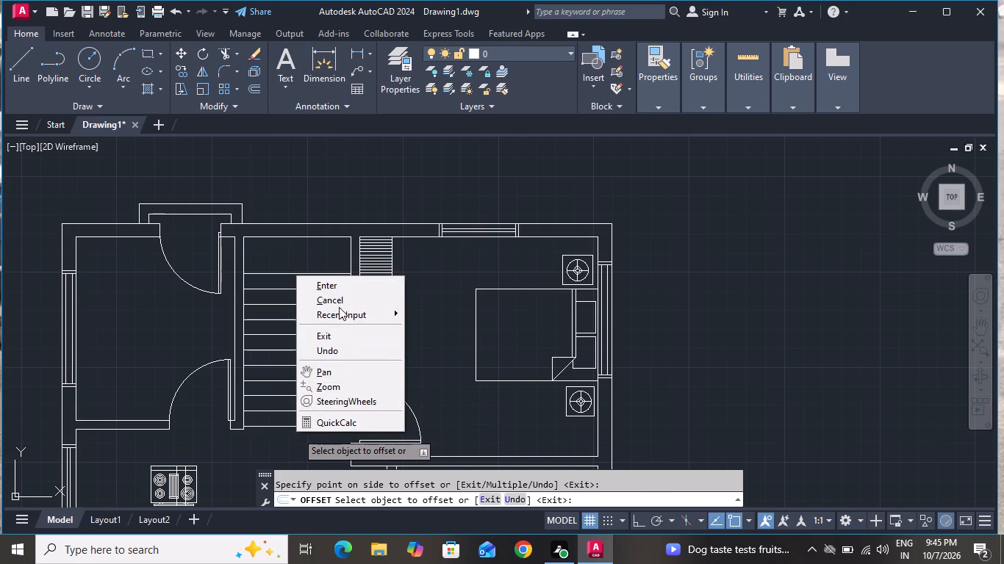
click(340, 300)
Draw a vertical line through the stair treads from the northernmost tread line's midpoint to the southernmost one's midpoint.
click(12, 64)
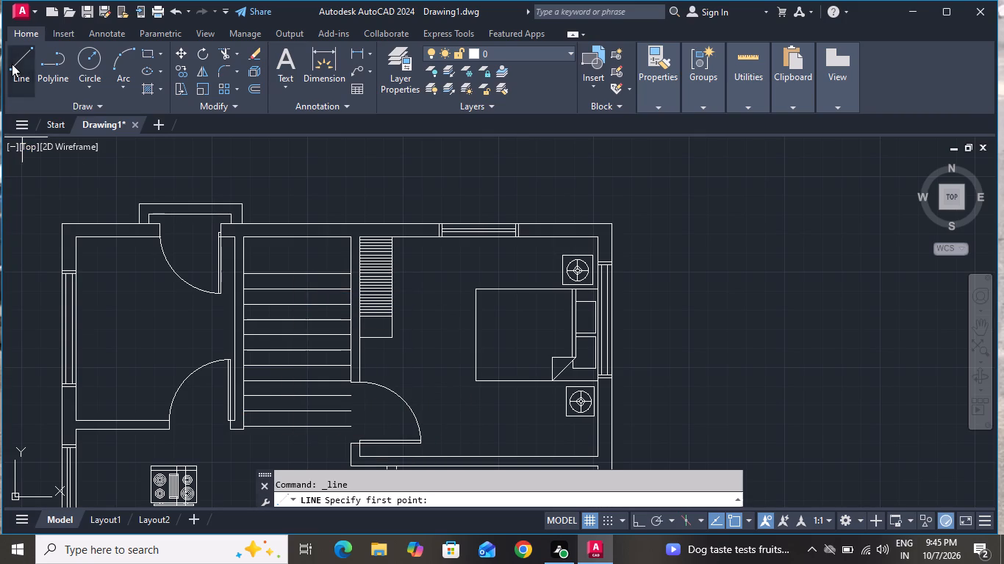
click(298, 272)
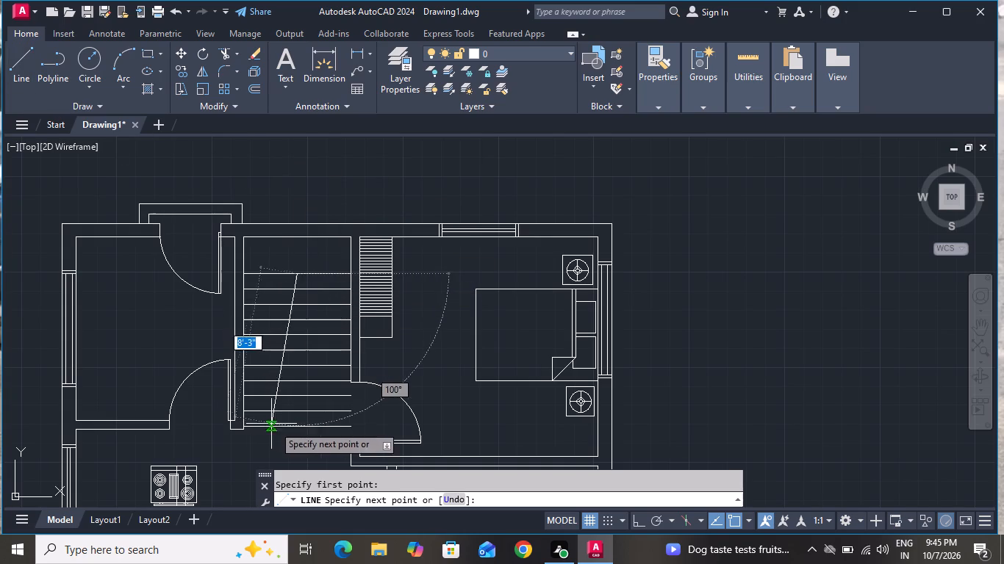
click(299, 424)
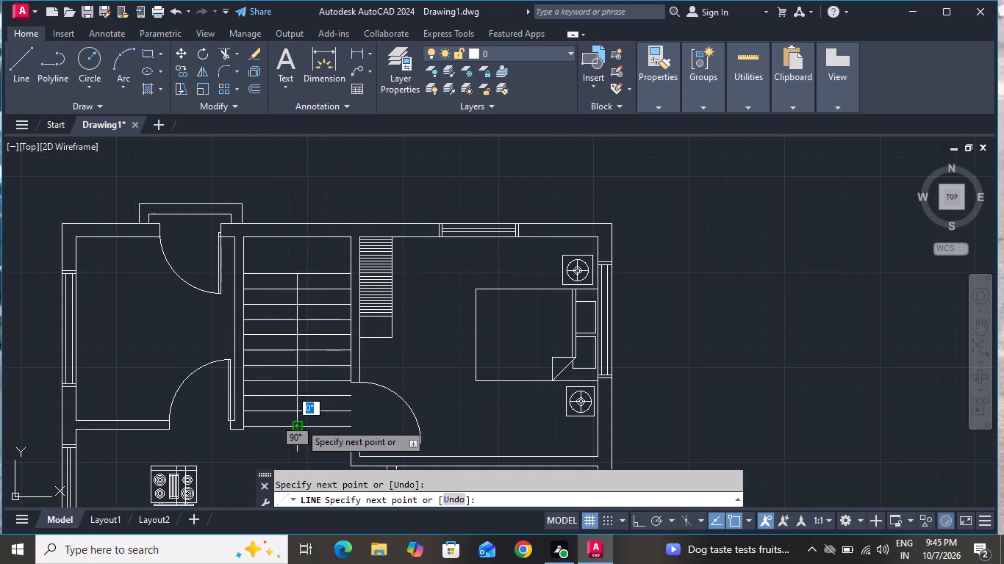
right_click(300, 423)
click(348, 279)
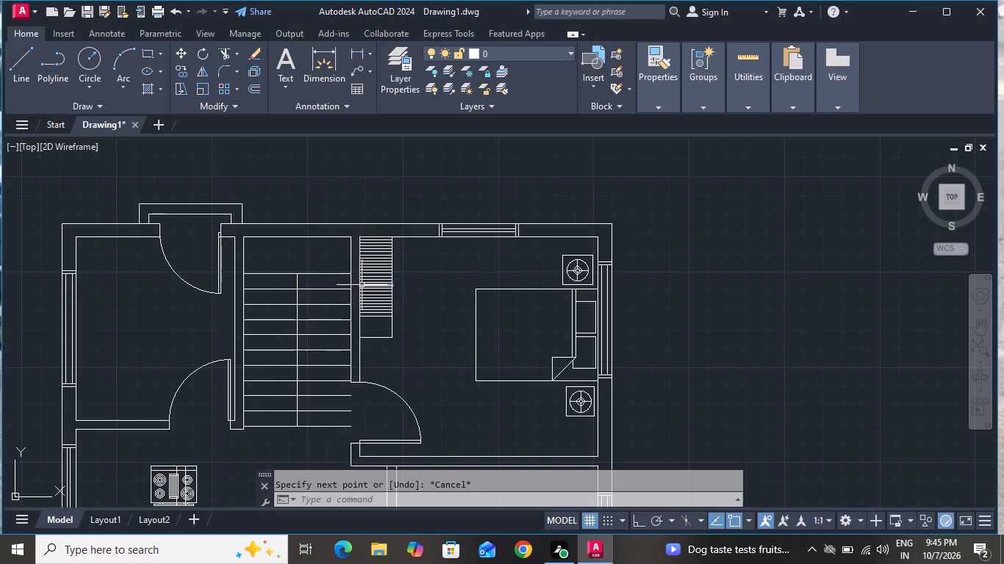
Trim away the east halves of all the tread lines, from the vertical centre line to the bedroom wall.
text(tr)
key(space)
key(space)
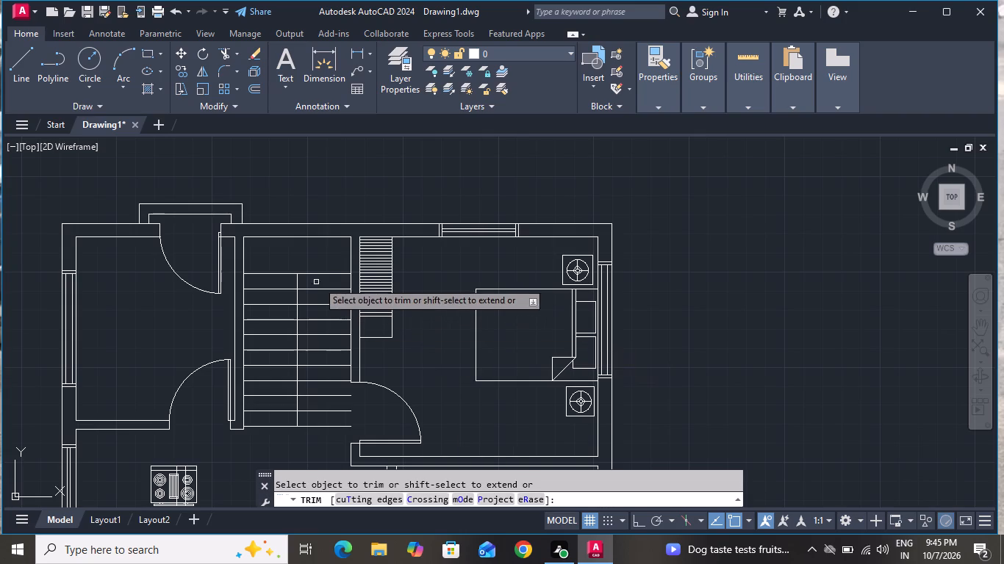
click(322, 259)
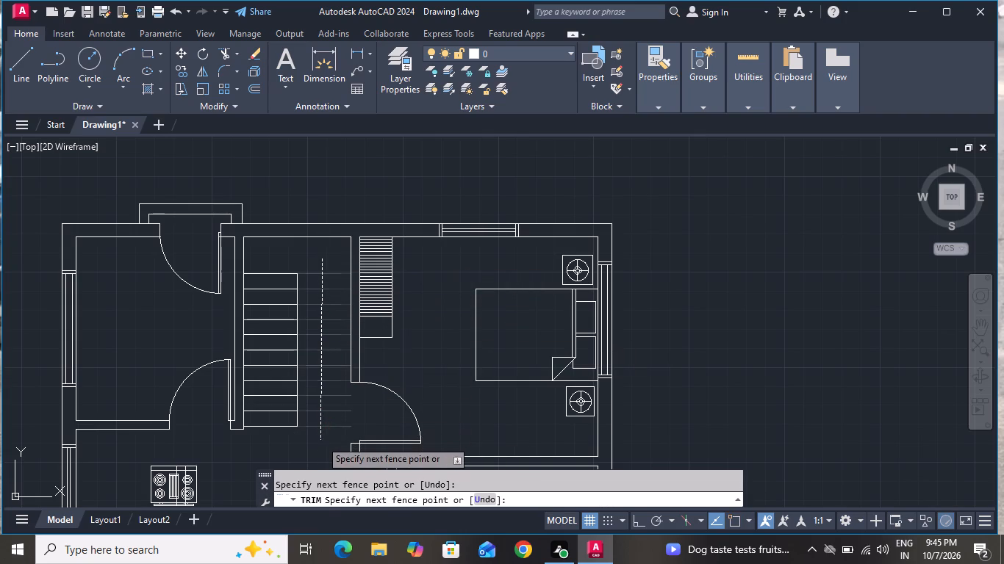
click(320, 440)
right_click(320, 417)
click(386, 241)
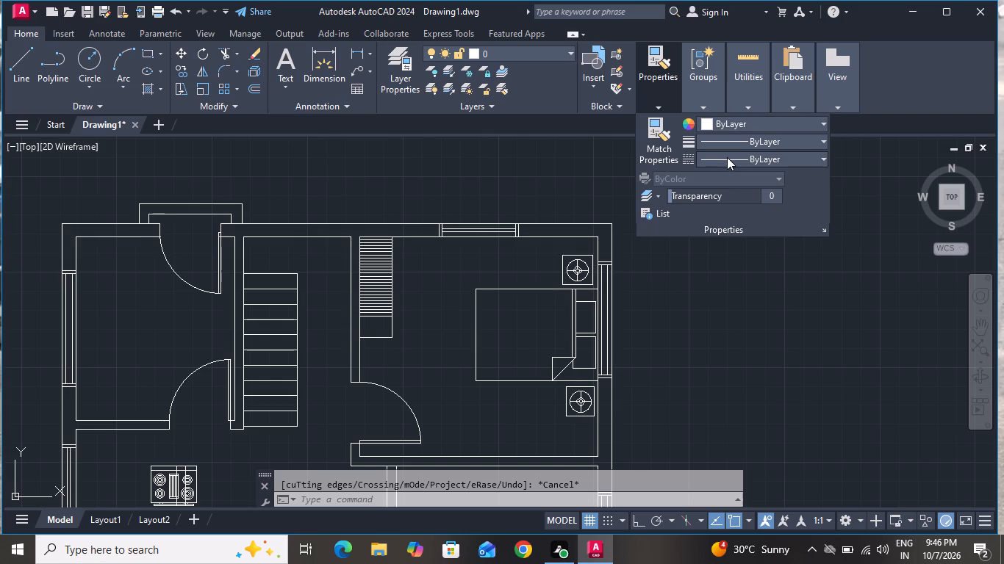
Load the ACAD_ISO02W100 ISO dash linetype into the drawing.
click(727, 157)
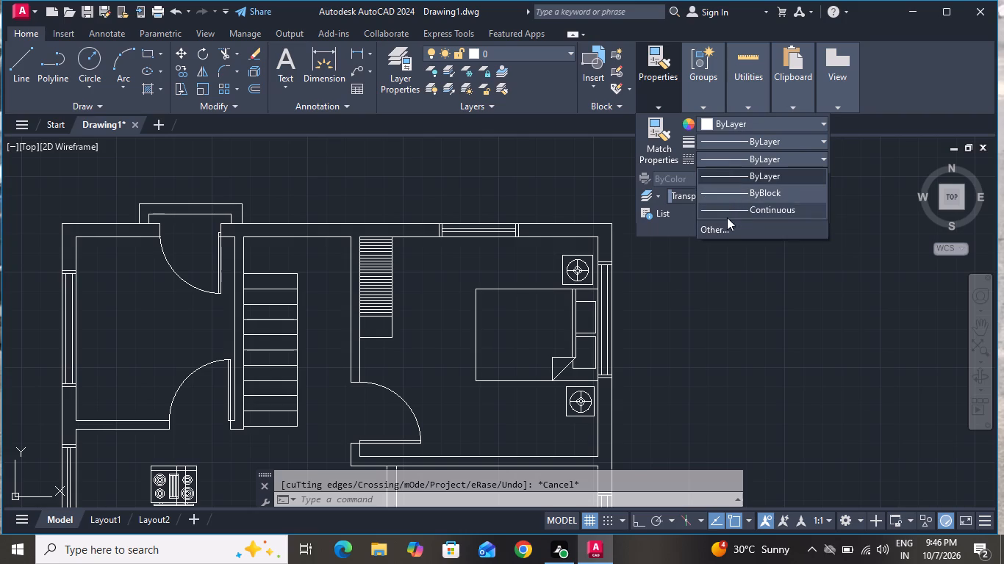
click(727, 223)
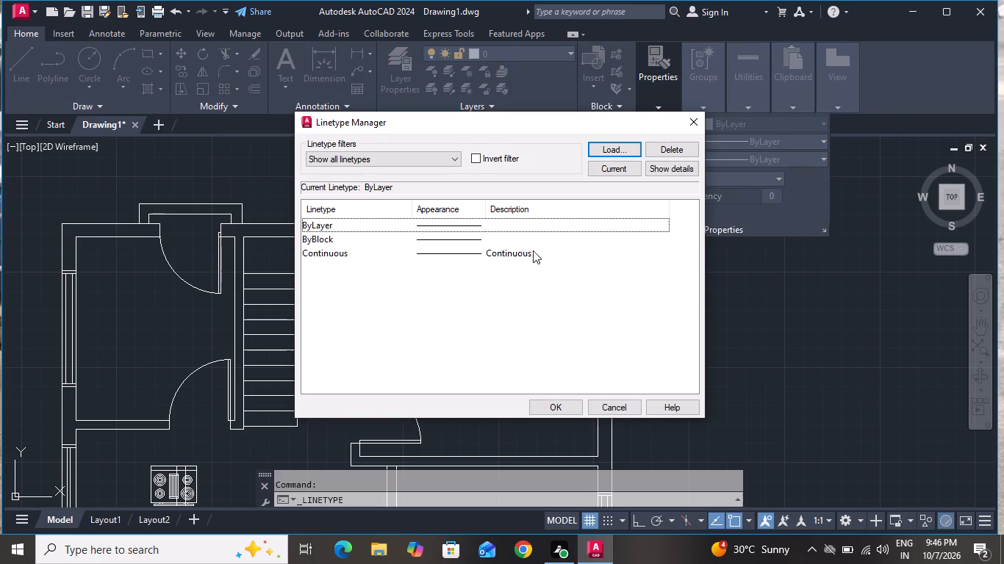
click(607, 148)
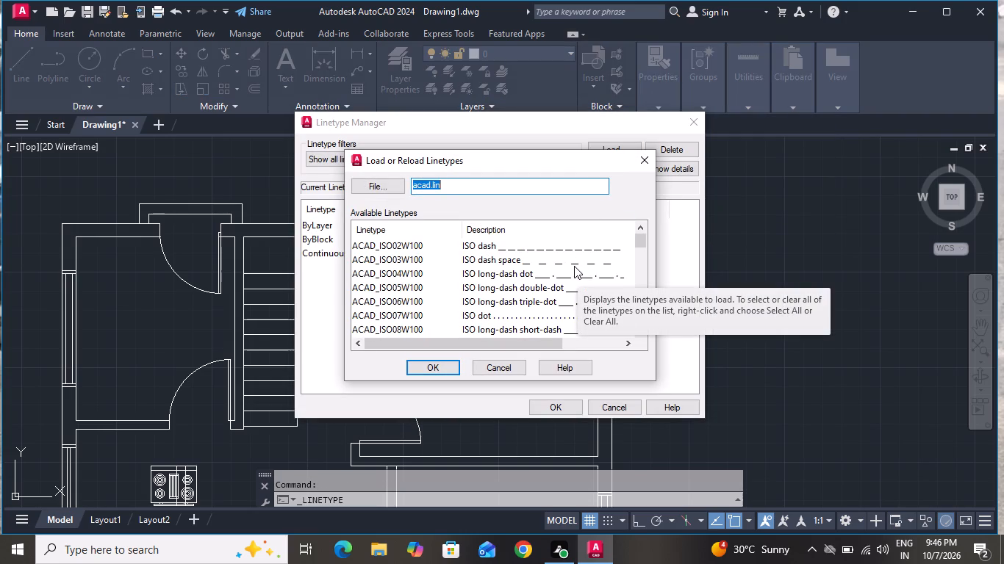
click(573, 252)
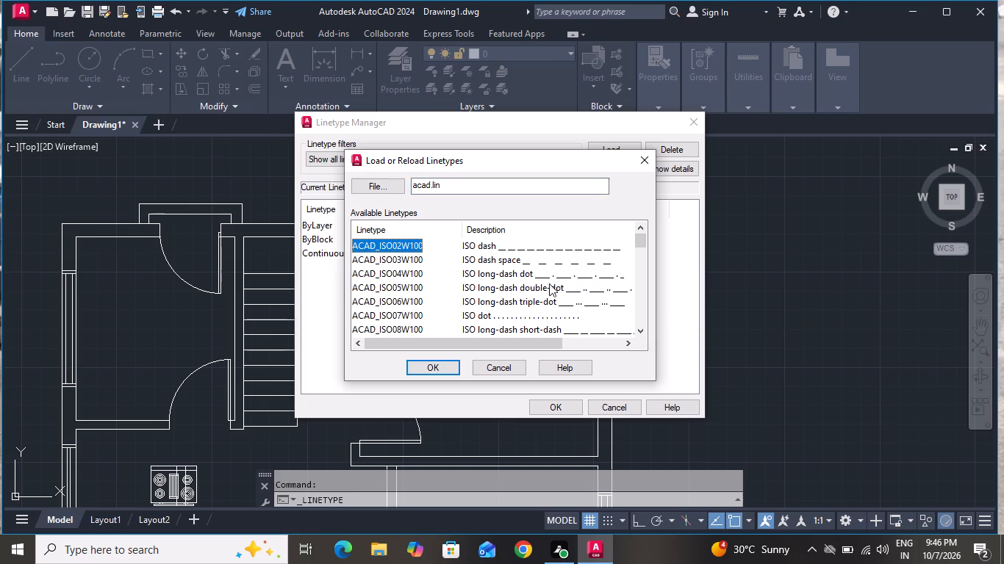
click(445, 364)
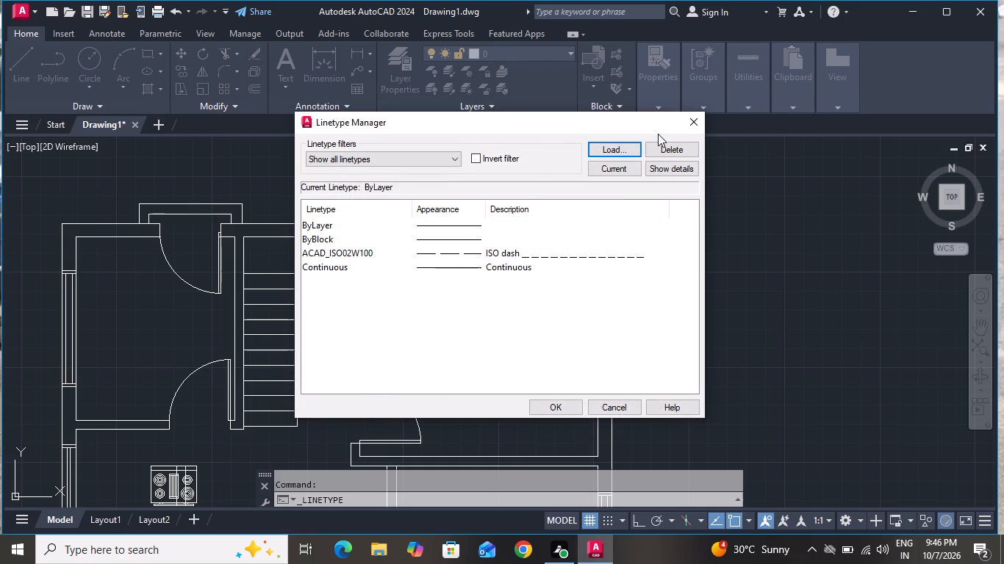
click(566, 413)
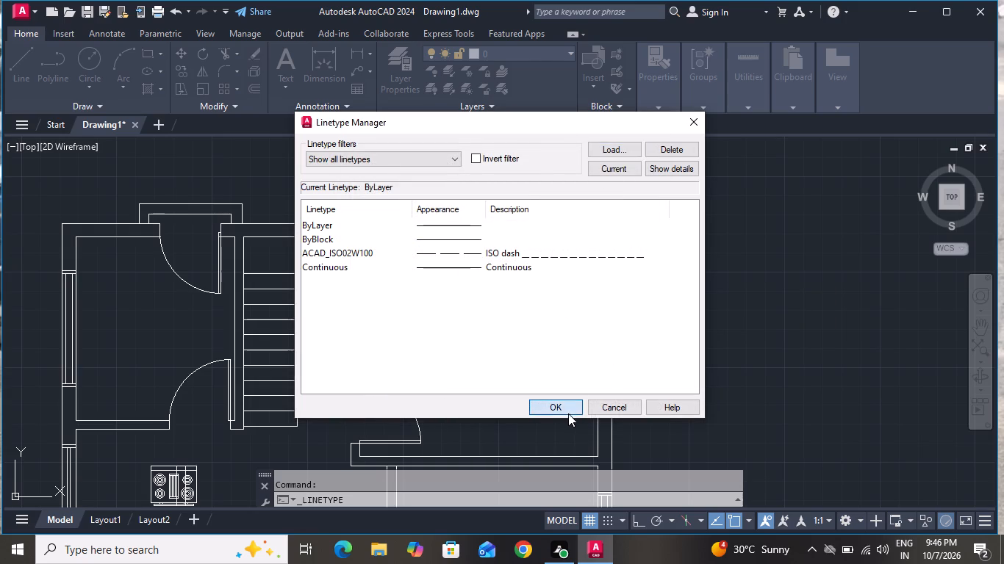
Start a line and make ACAD_ISO02W100 the current linetype.
click(28, 52)
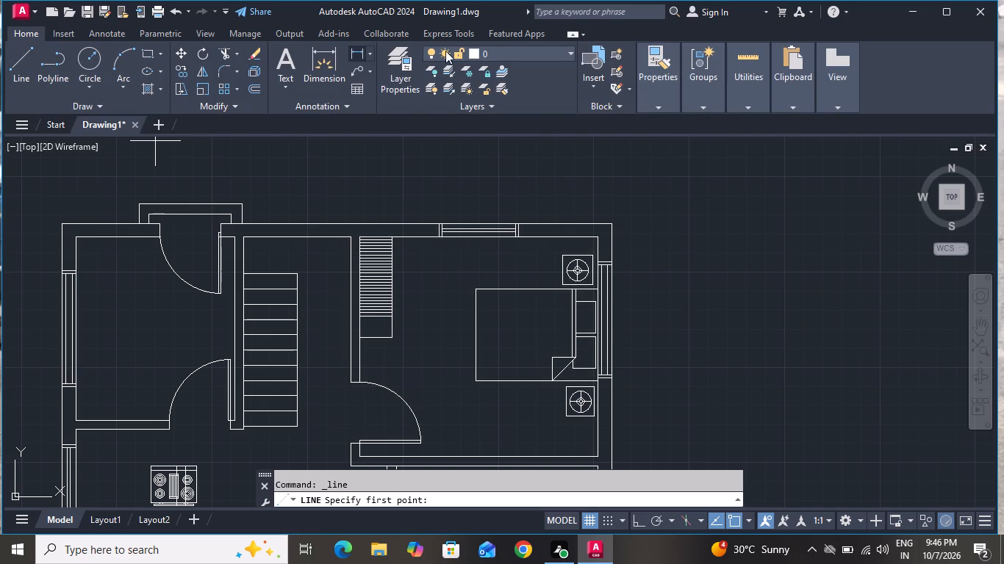
click(756, 162)
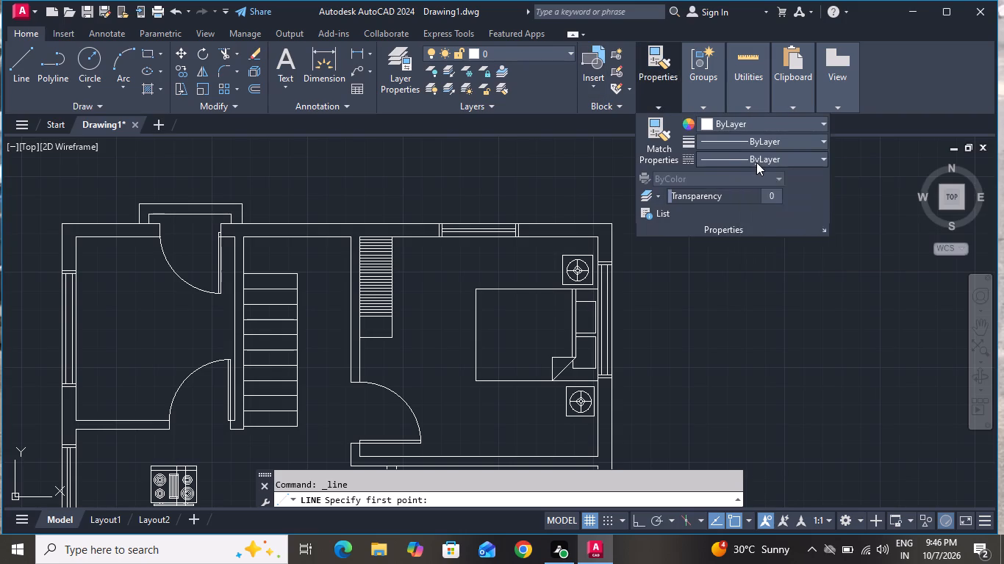
click(760, 210)
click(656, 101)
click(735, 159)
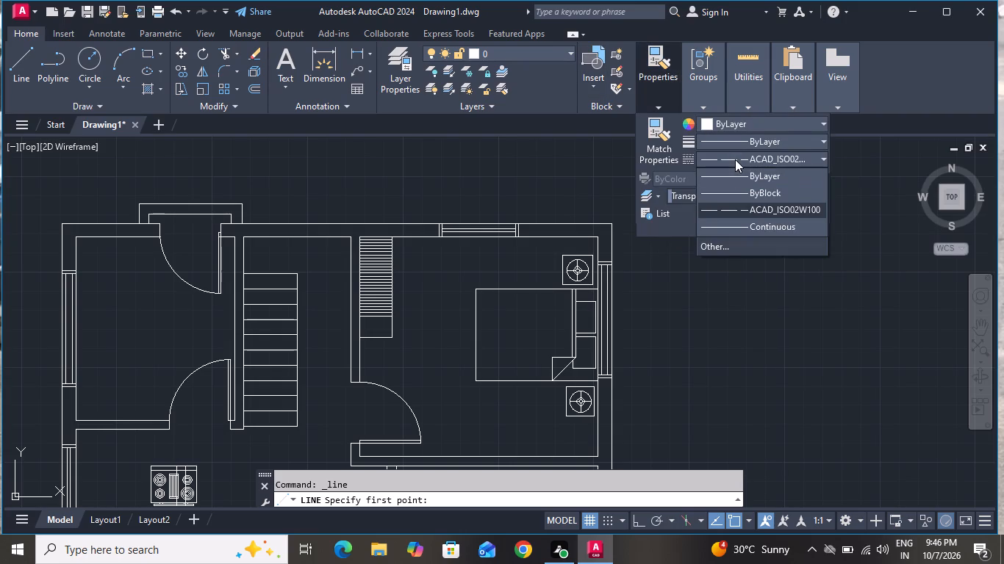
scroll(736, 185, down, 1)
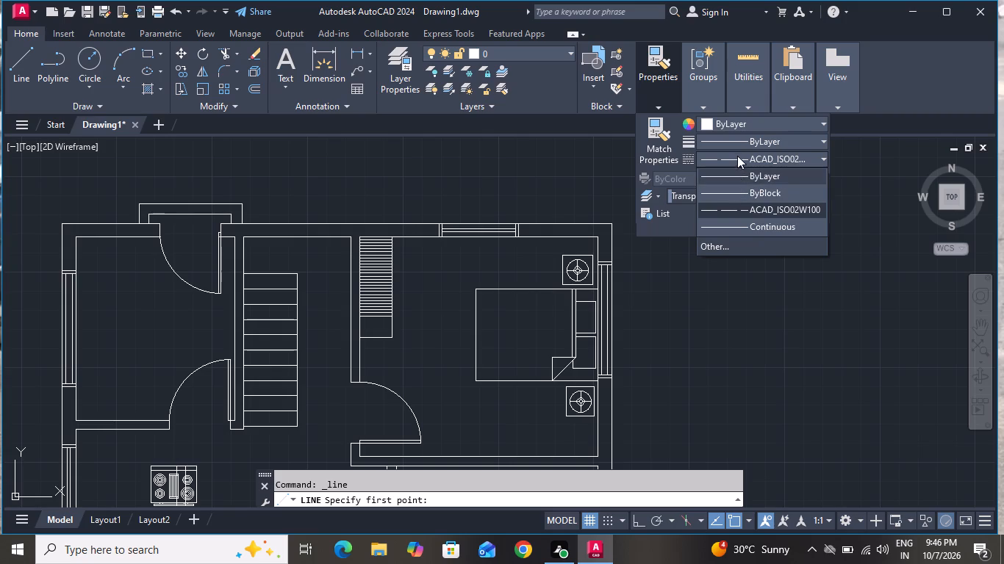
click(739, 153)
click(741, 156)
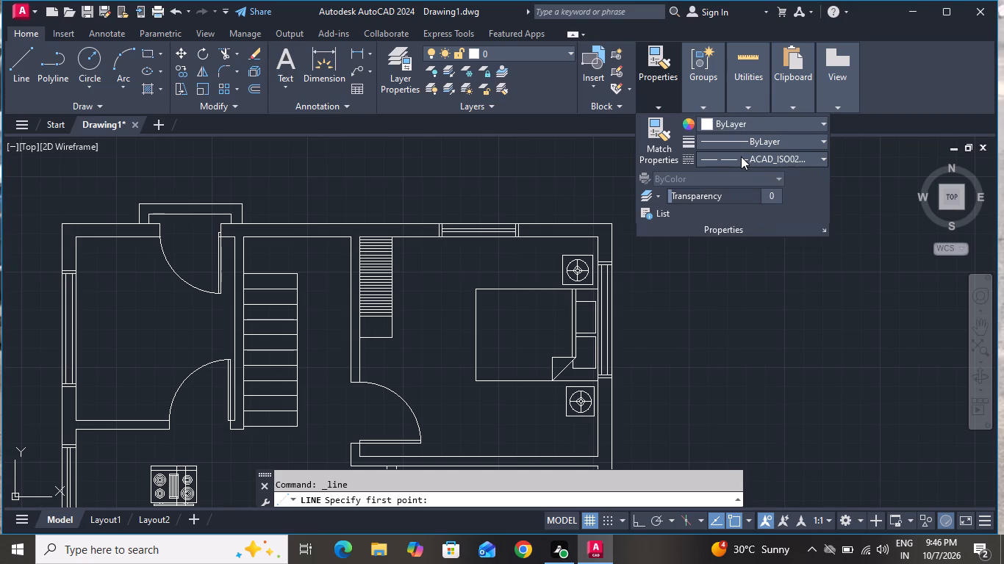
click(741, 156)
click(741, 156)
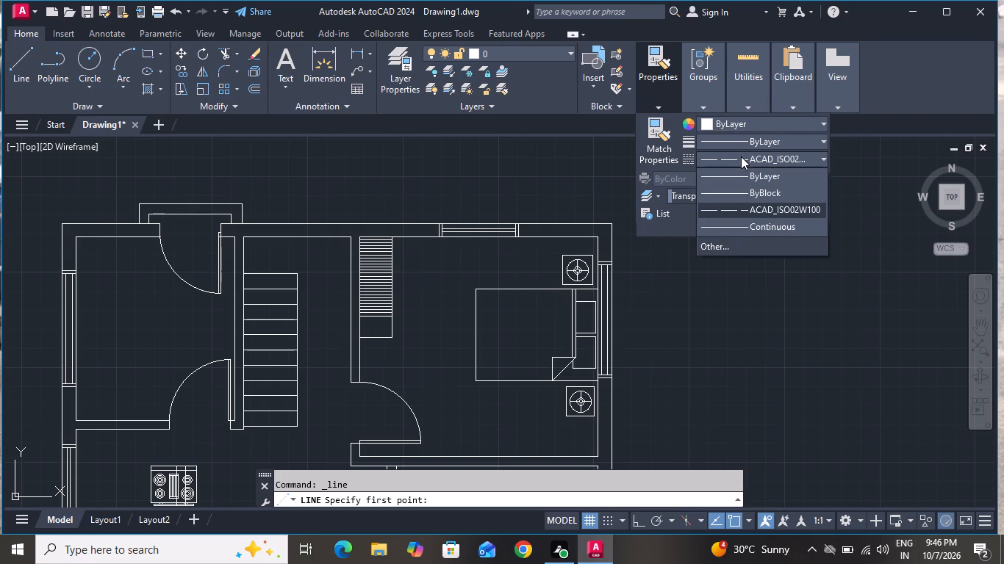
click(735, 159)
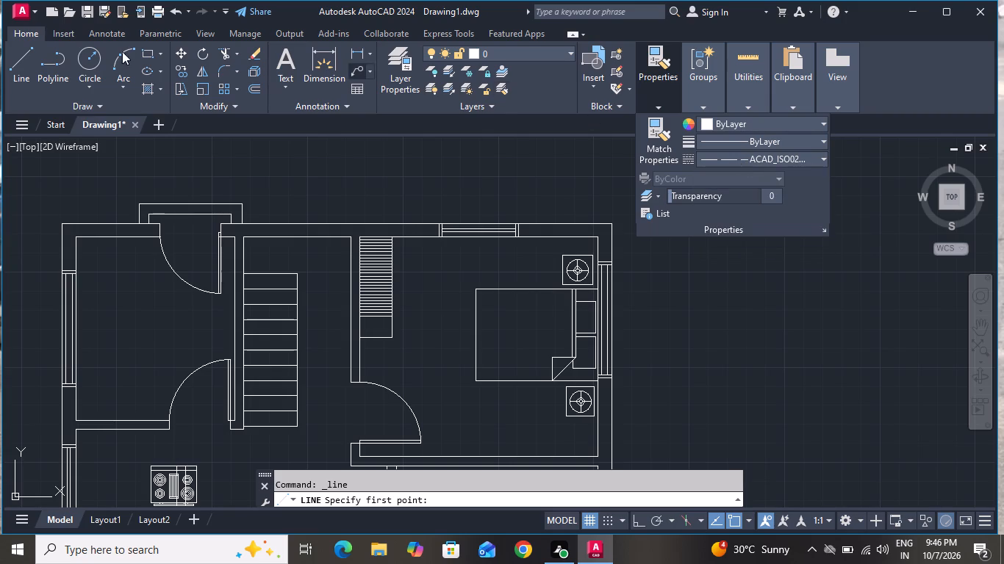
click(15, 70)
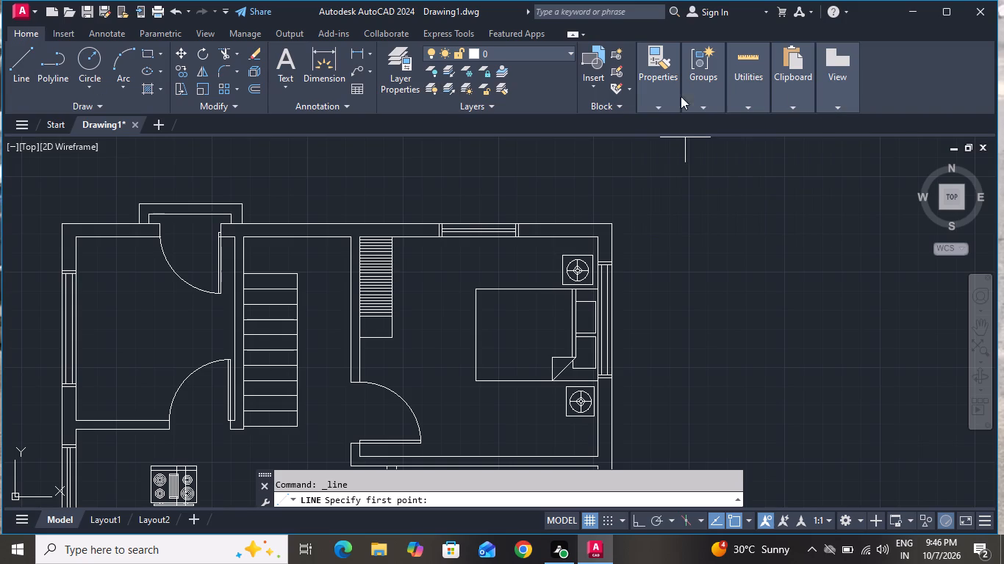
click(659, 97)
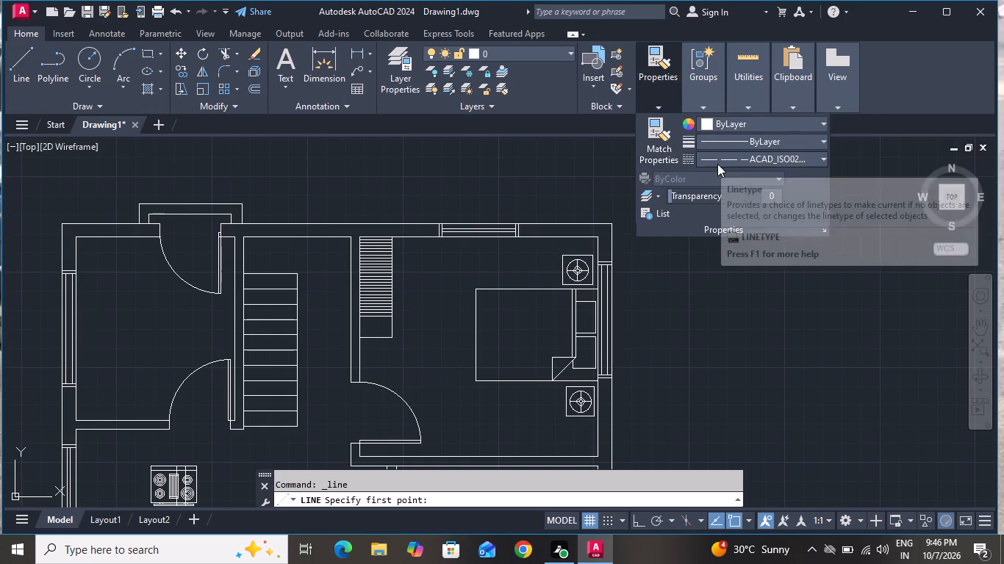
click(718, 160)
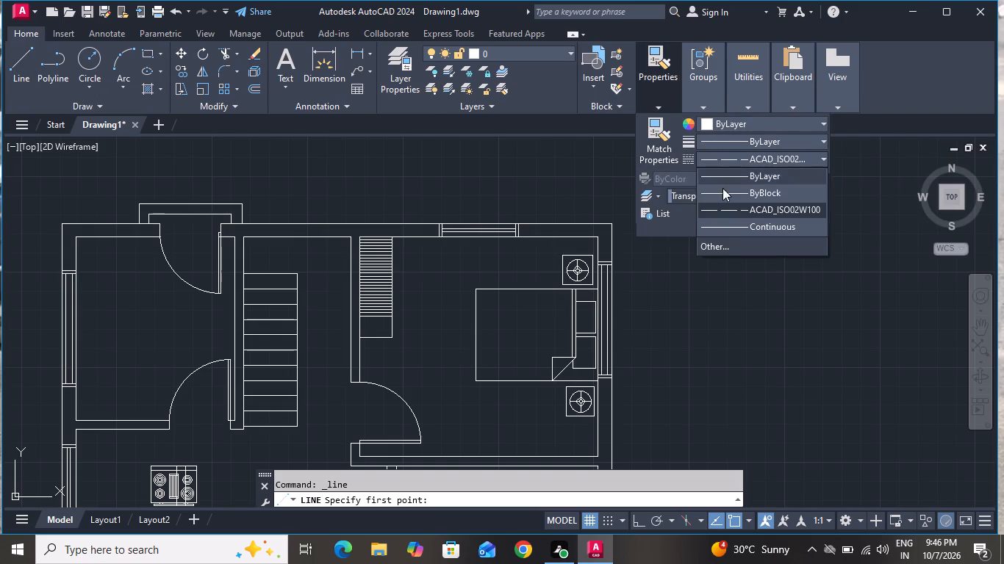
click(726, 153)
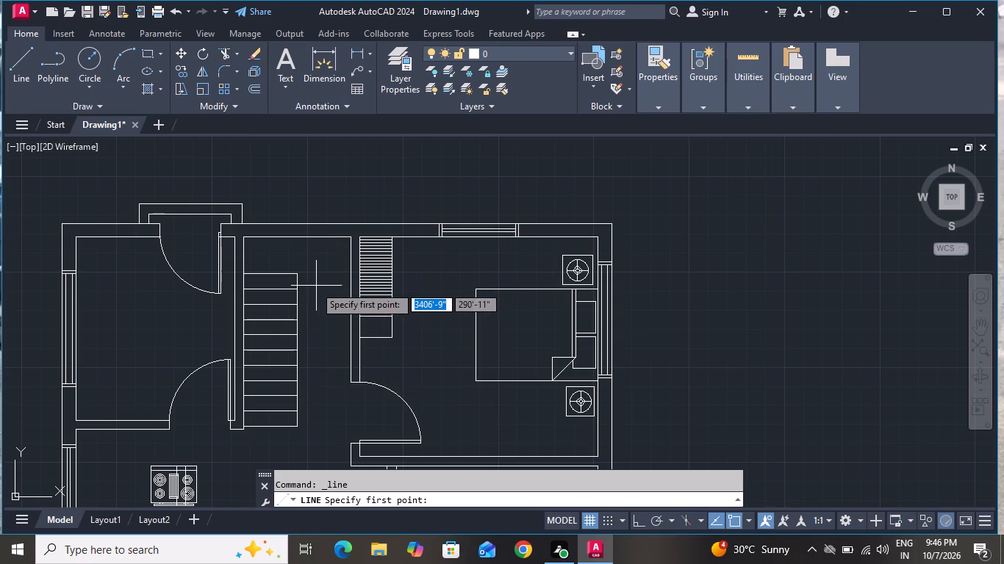
Draw a dashed horizontal line about 2'-11" long from the northernmost tread line's east end to the bedroom wall.
scroll(311, 283, up, 3)
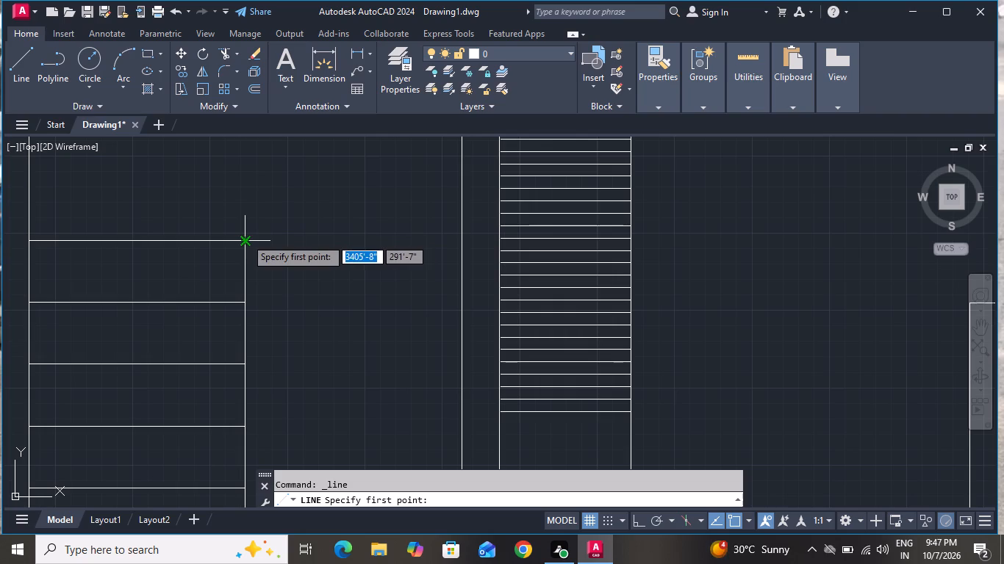
click(245, 238)
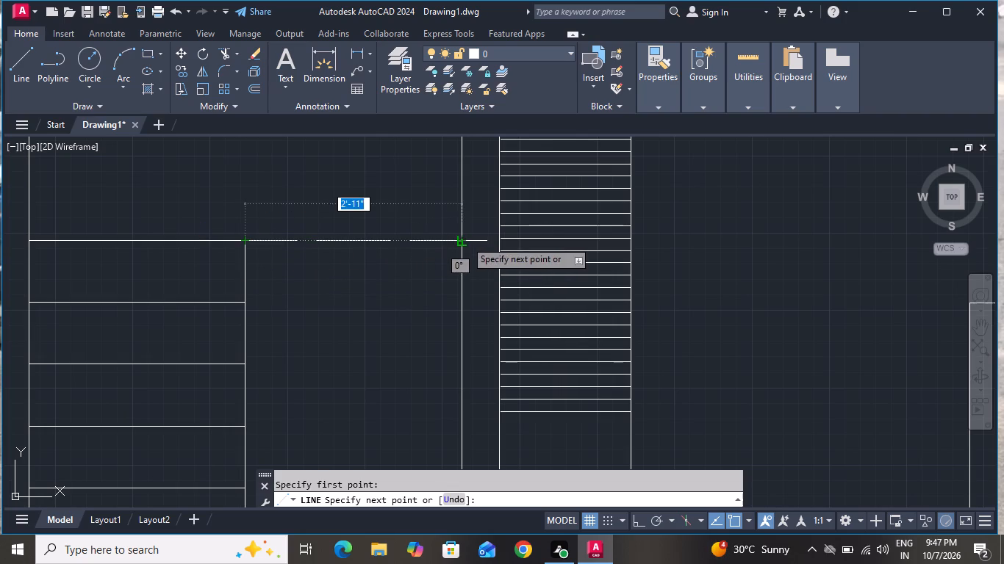
click(465, 240)
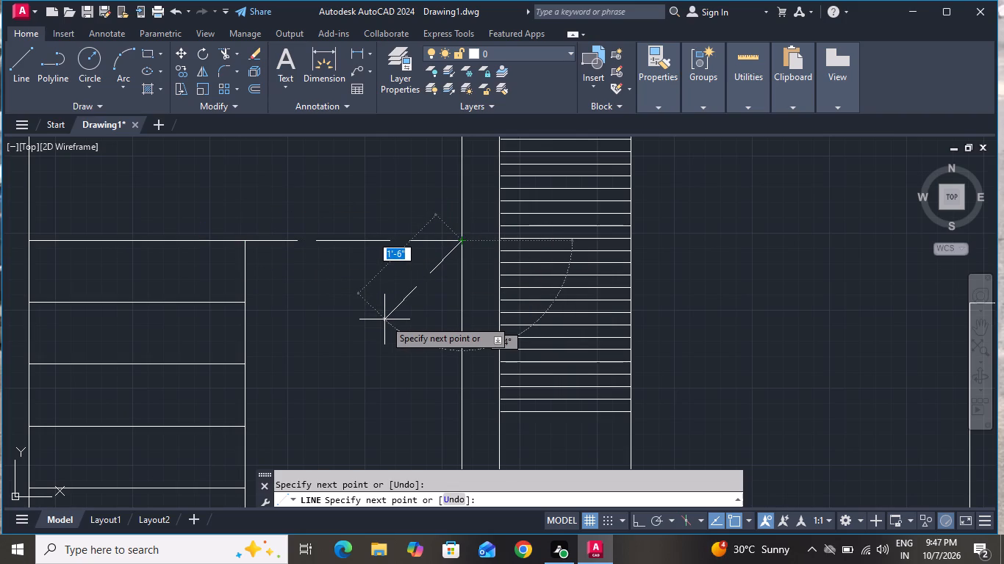
right_click(384, 319)
click(424, 342)
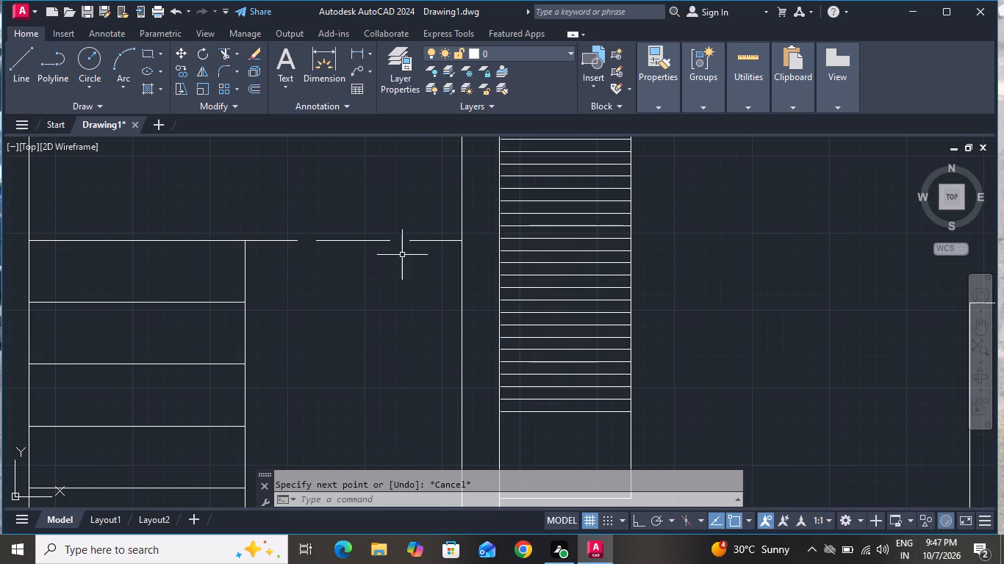
Offset the dashed line successively southward at 10" spacing to make four more dashed tread lines.
click(420, 242)
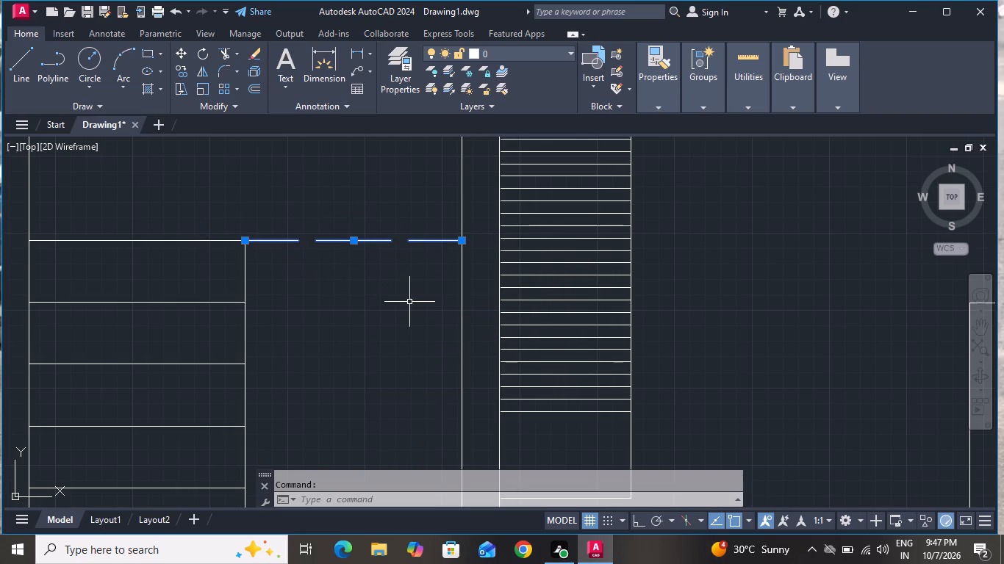
key(space)
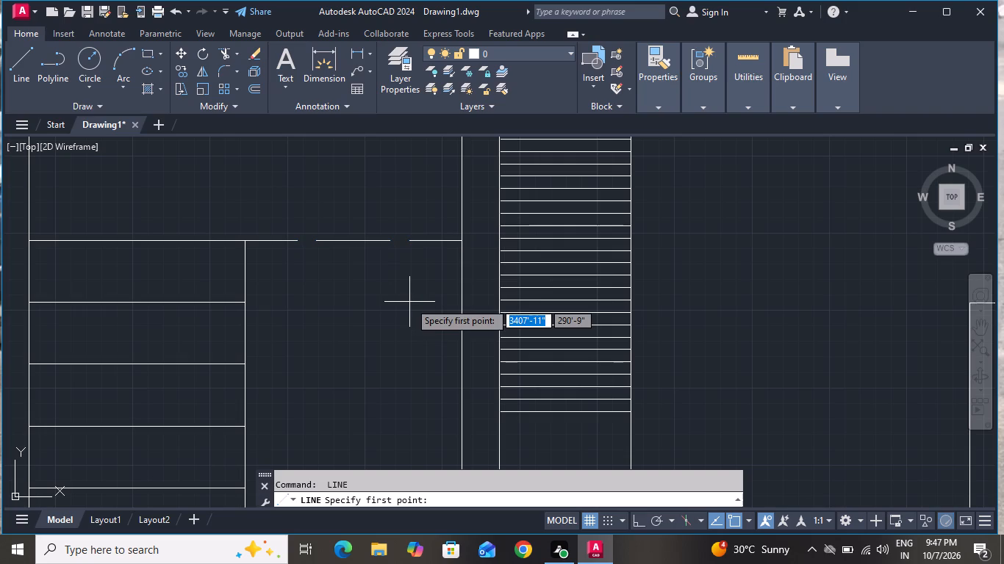
key(Escape)
key(o)
key(space)
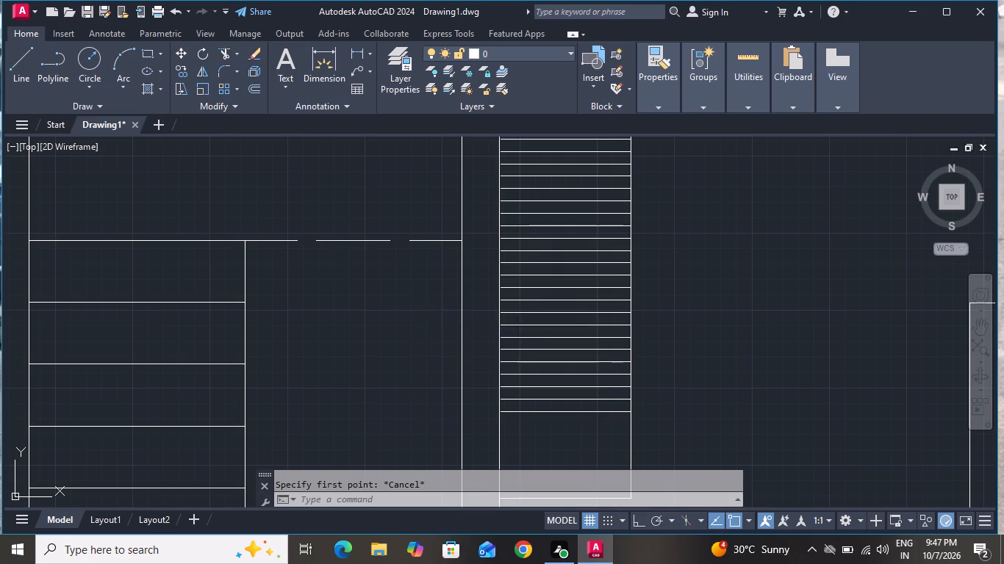
text(10)
key(shift+quotedbl)
key(Return)
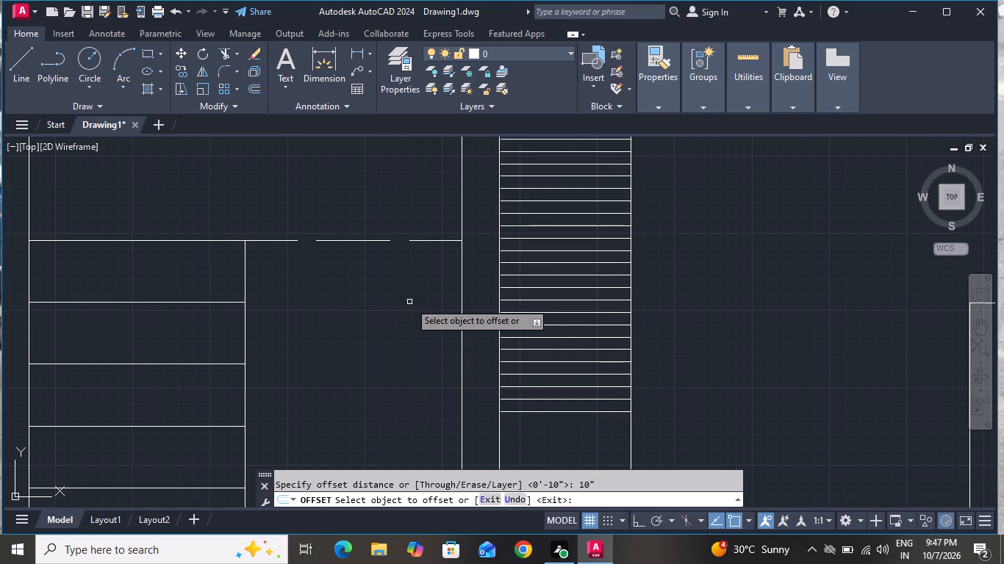
click(371, 239)
click(372, 276)
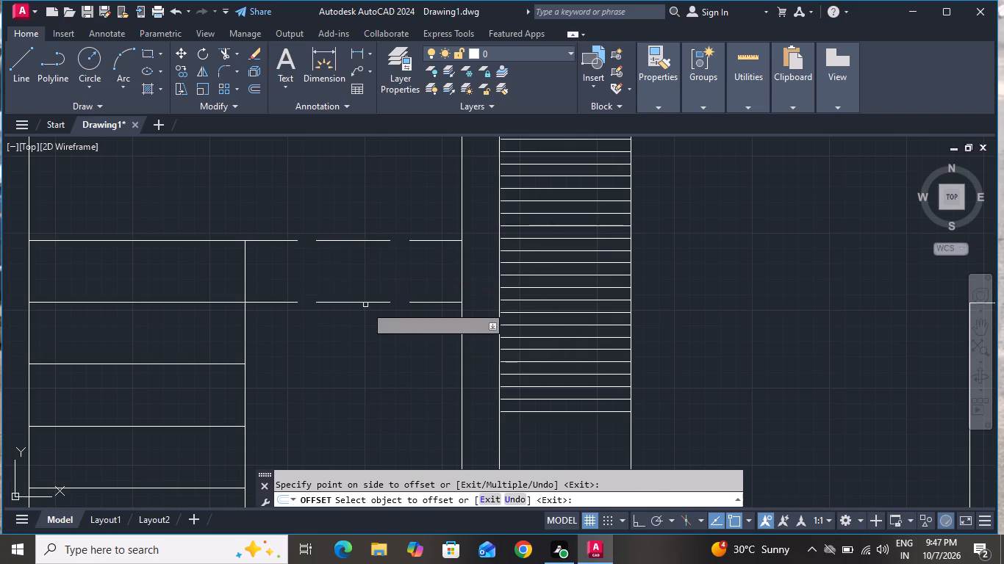
drag(365, 303, 367, 328)
click(370, 380)
drag(371, 364, 371, 391)
click(372, 411)
scroll(382, 302, down, 2)
scroll(357, 359, up, 2)
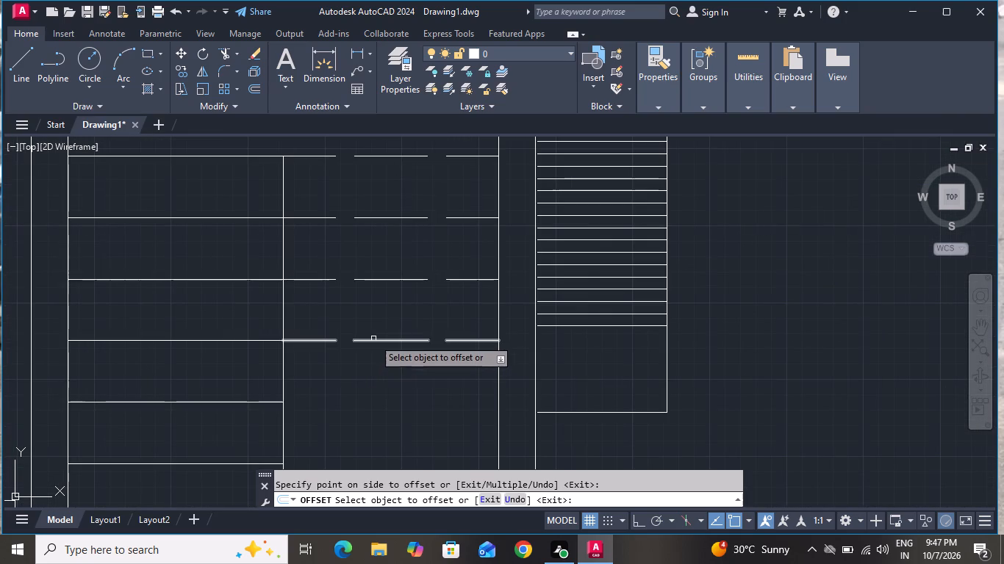
click(373, 339)
click(375, 376)
click(386, 341)
click(384, 375)
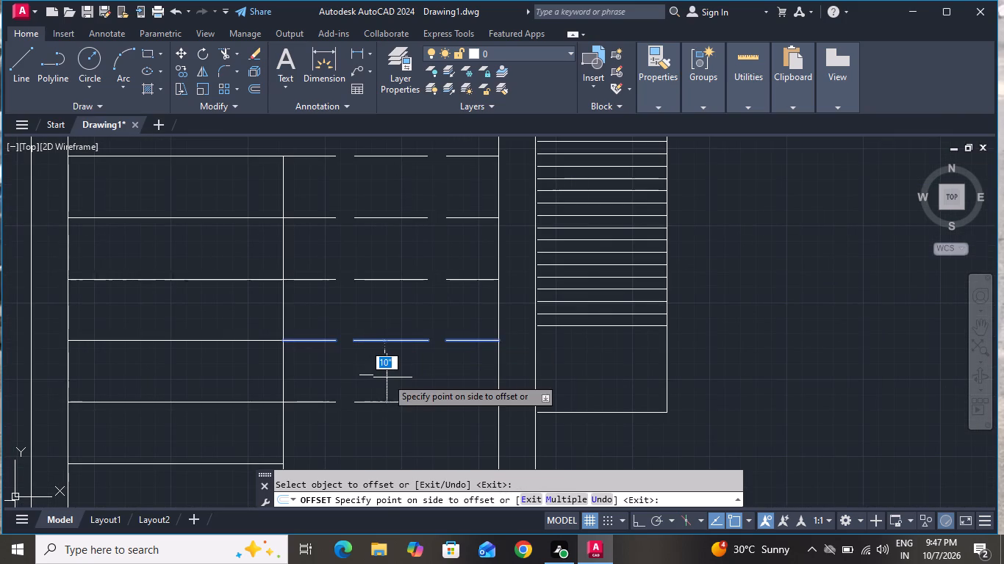
click(390, 397)
Offset the southernmost dashed tread line successively southward at 10" spacing to add three more dashed treads on the staircase's east half.
scroll(416, 322, down, 2)
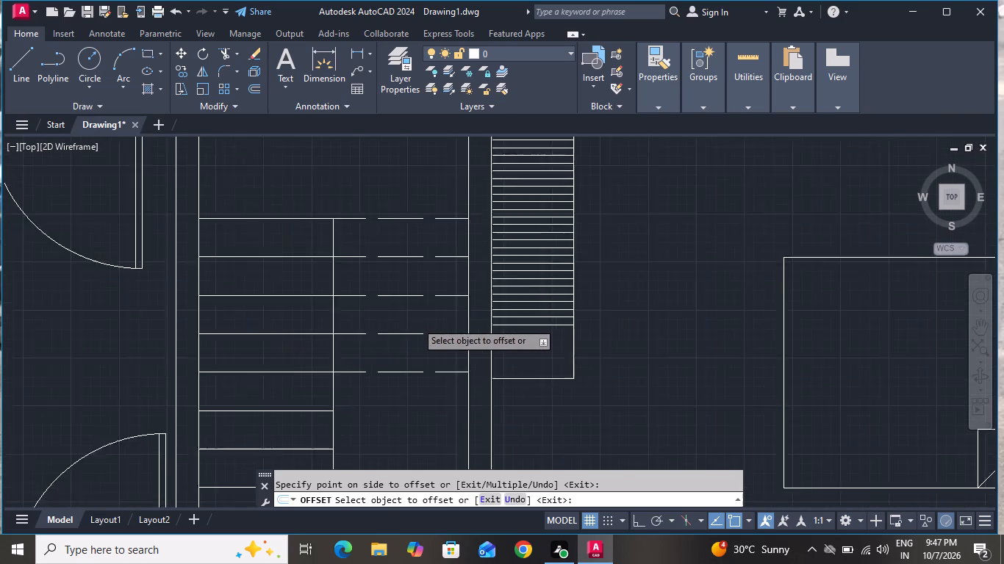
click(404, 353)
click(404, 407)
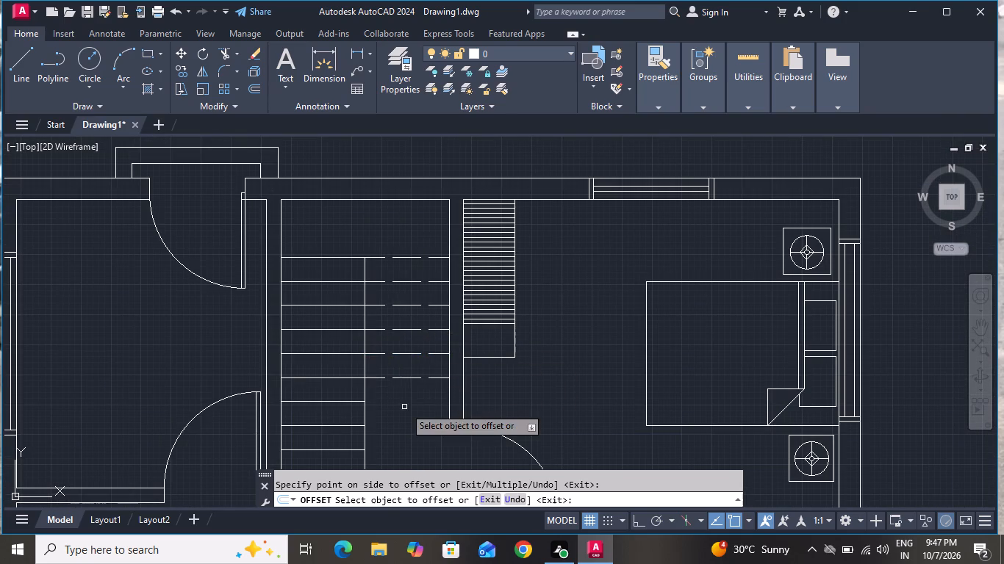
click(410, 380)
click(409, 399)
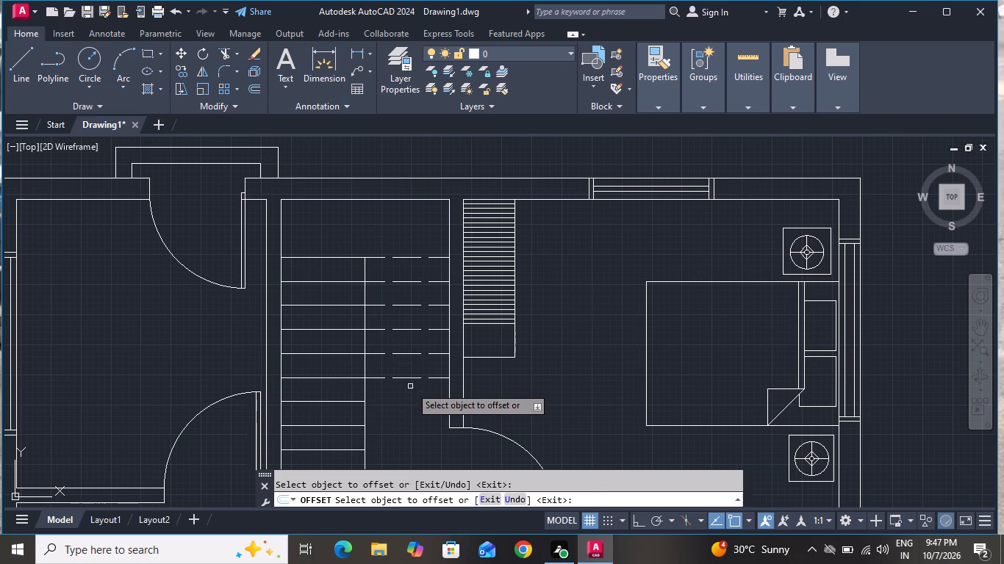
click(409, 378)
click(409, 406)
click(410, 398)
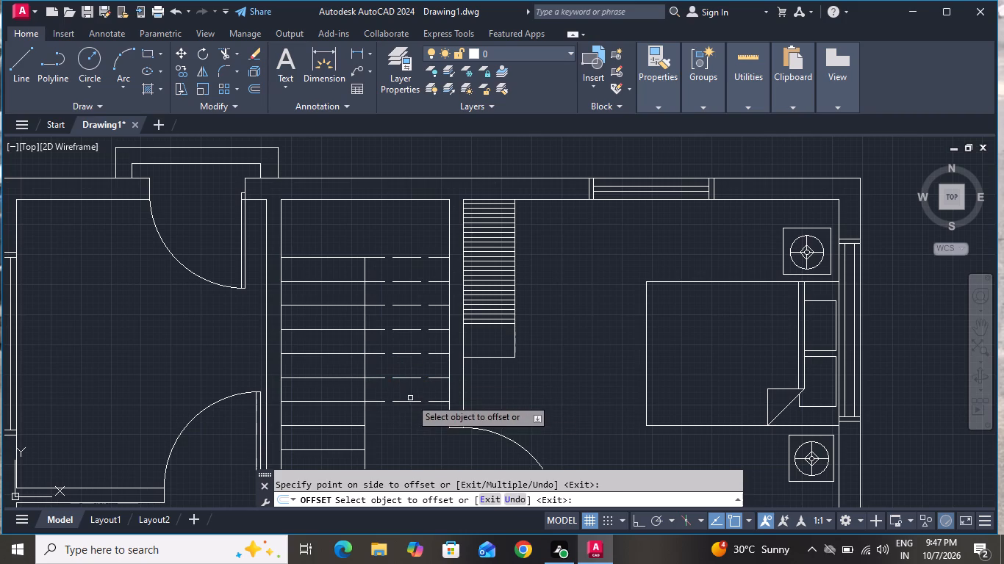
click(406, 438)
scroll(424, 334, down, 2)
scroll(418, 376, up, 3)
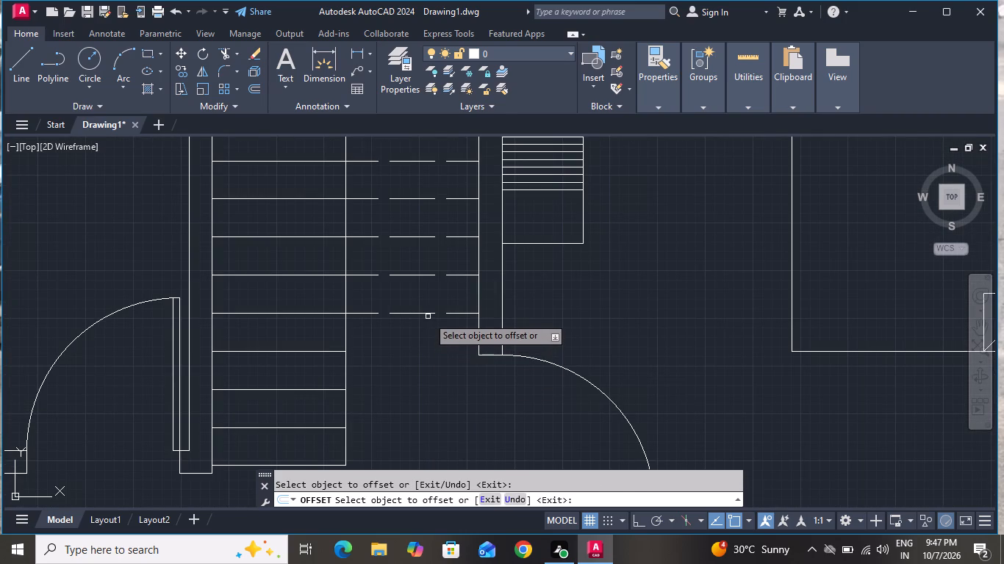
click(429, 314)
click(440, 358)
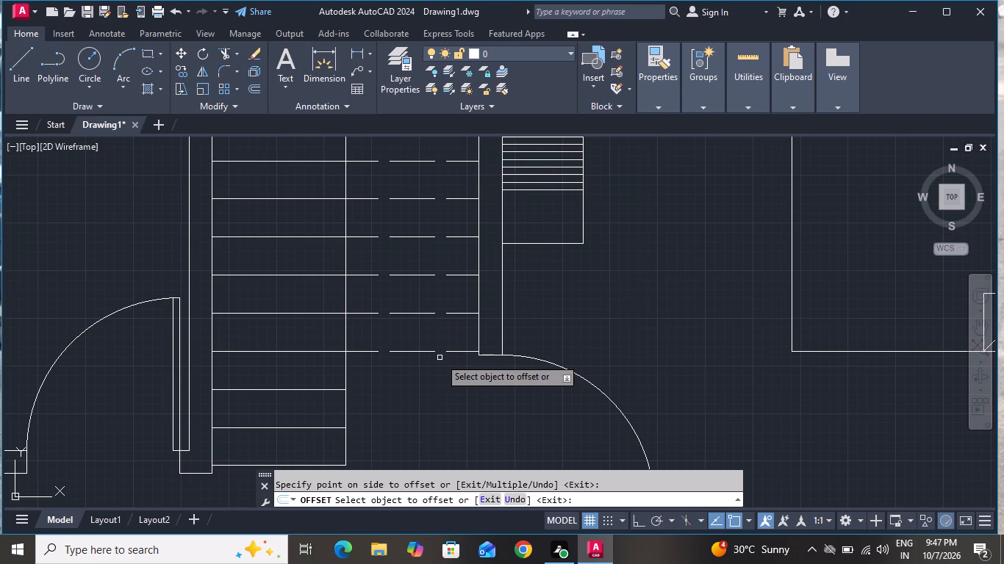
scroll(448, 356, down, 1)
right_click(611, 320)
click(667, 346)
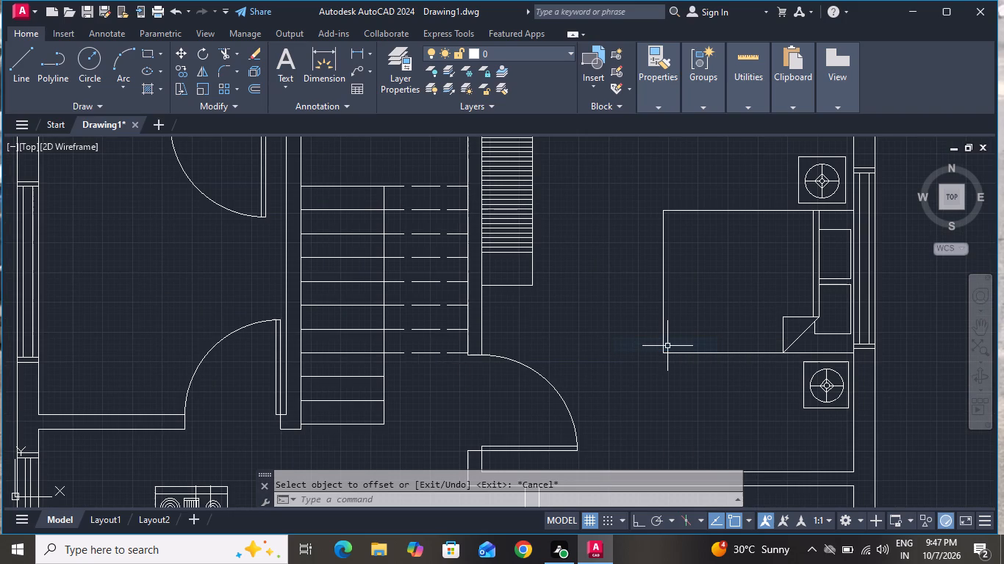
Offset the northwest room's inner west wall line 2' eastward and its inner north wall line 2' southward.
scroll(645, 355, down, 3)
scroll(705, 375, up, 2)
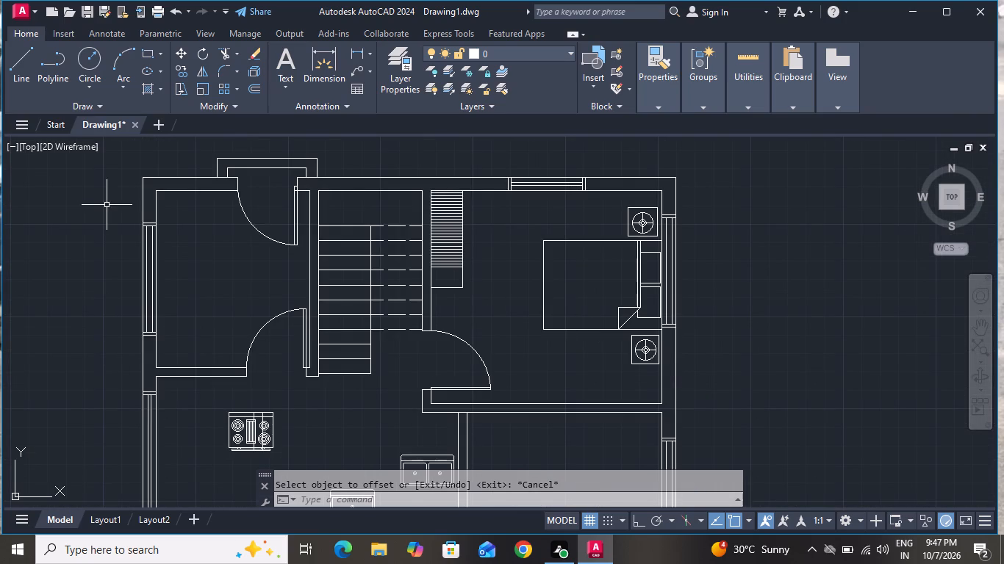
key(o)
key(space)
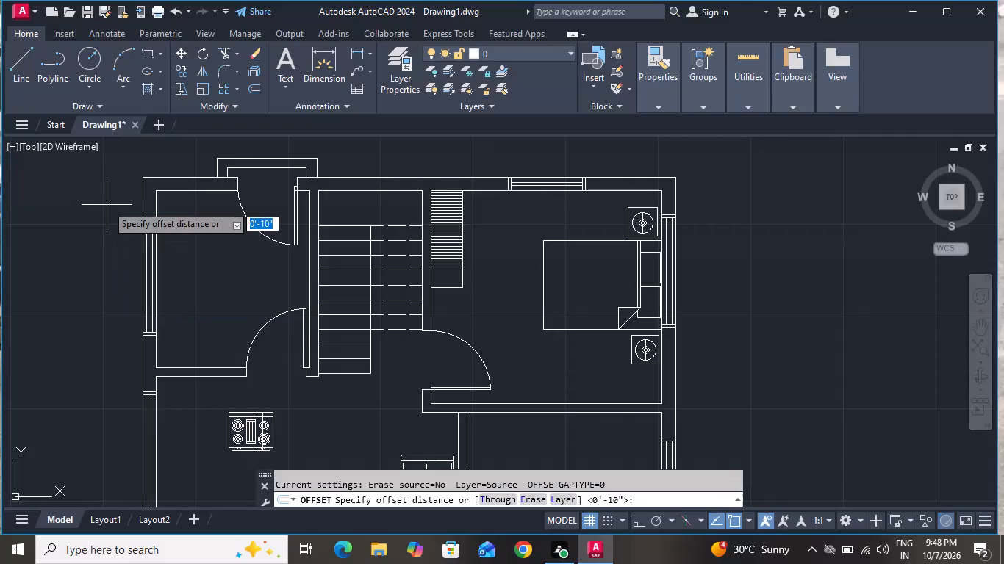
key(2)
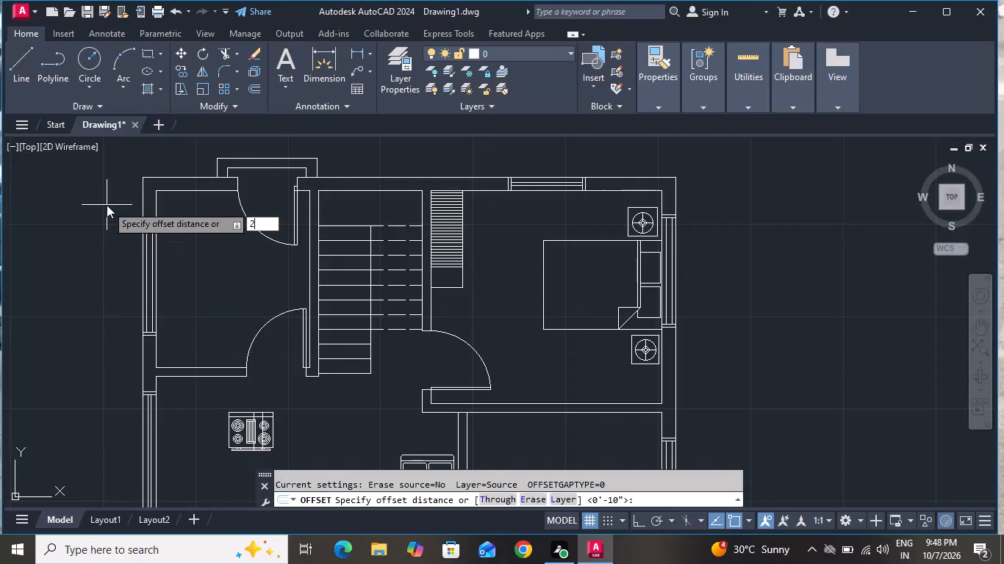
key(apostrophe)
key(Return)
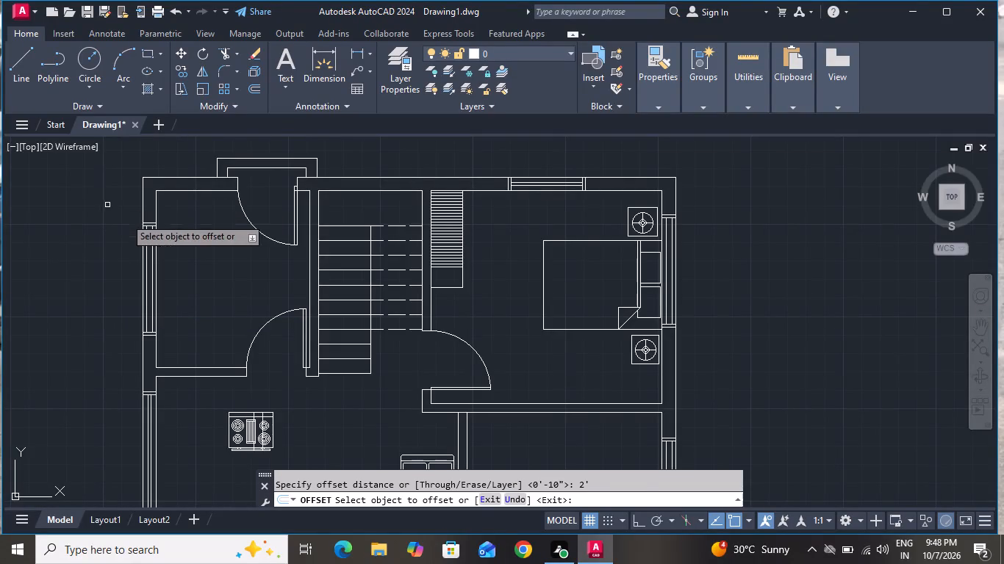
click(156, 259)
click(390, 307)
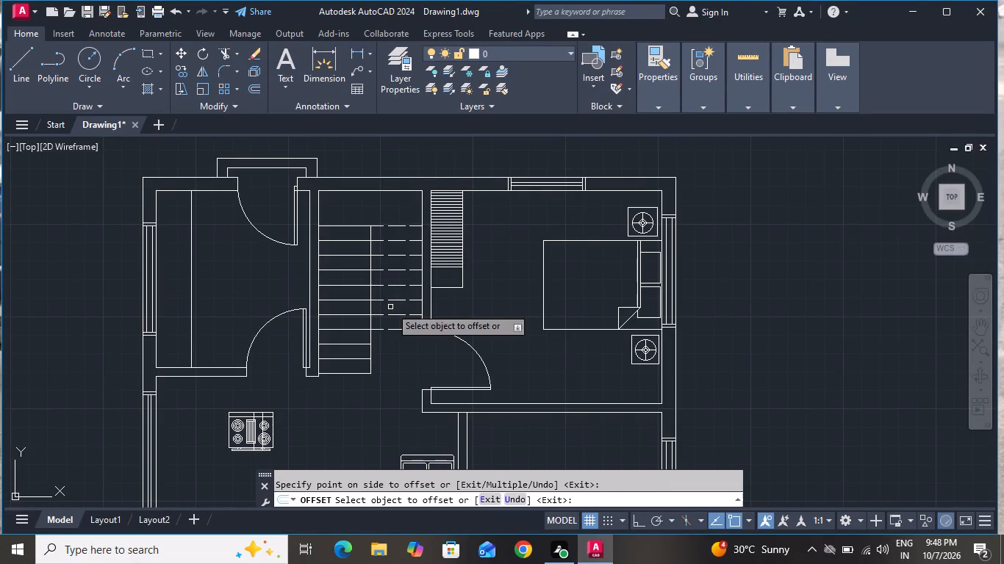
click(215, 190)
click(214, 258)
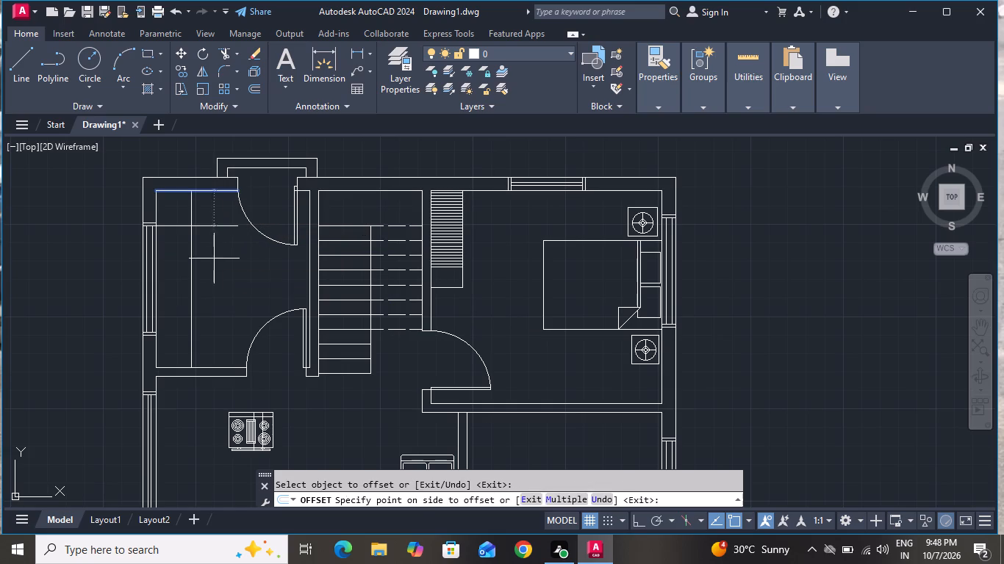
right_click(214, 258)
click(252, 287)
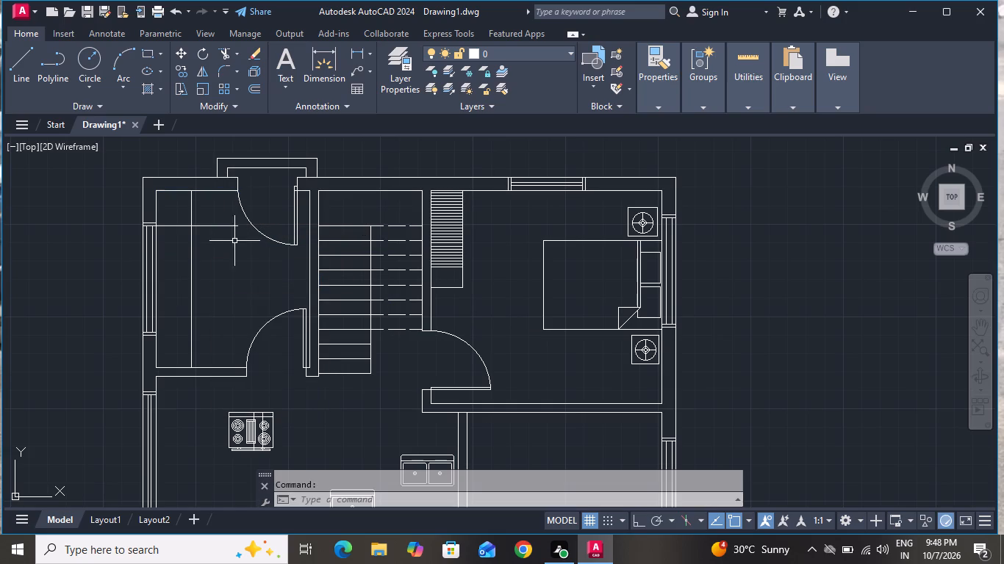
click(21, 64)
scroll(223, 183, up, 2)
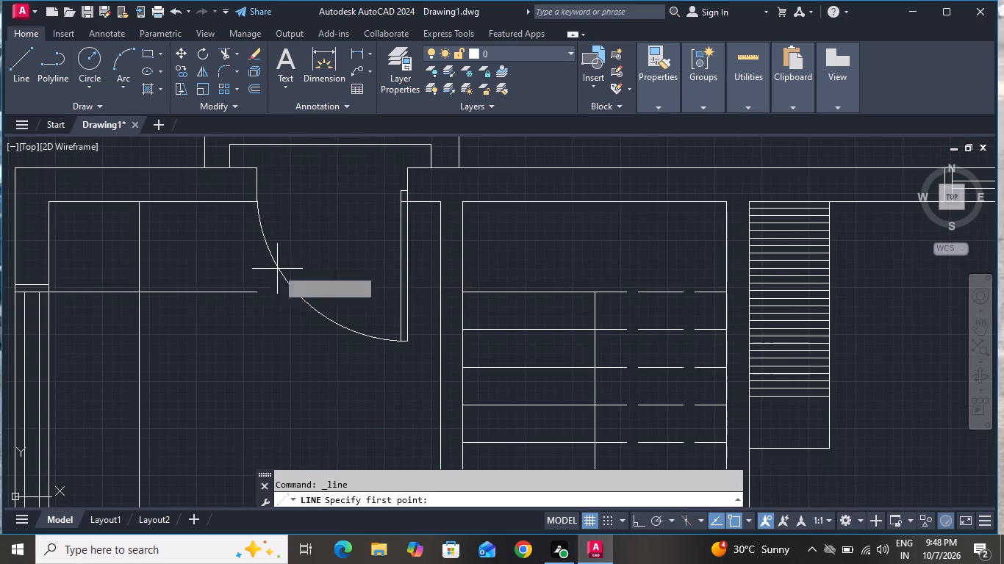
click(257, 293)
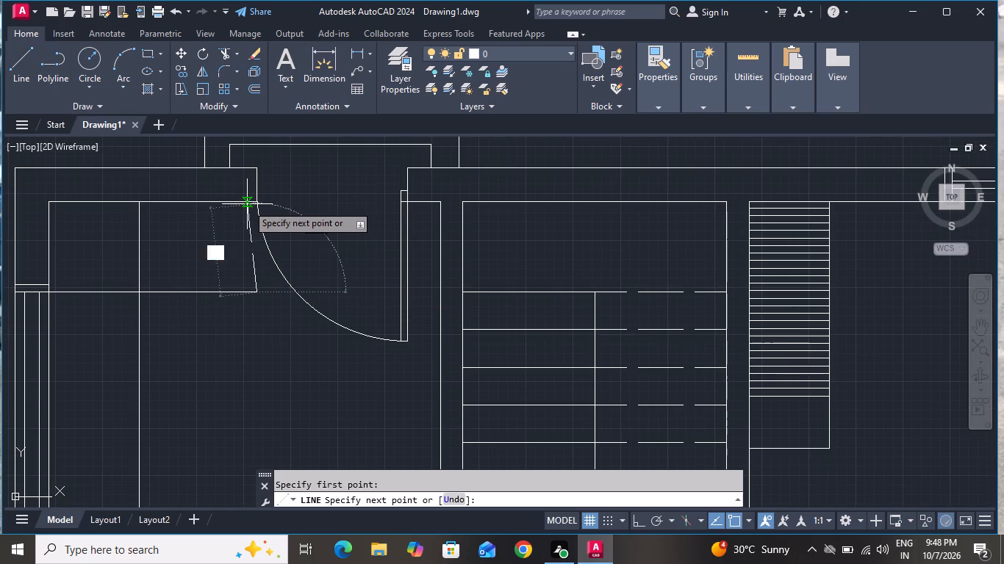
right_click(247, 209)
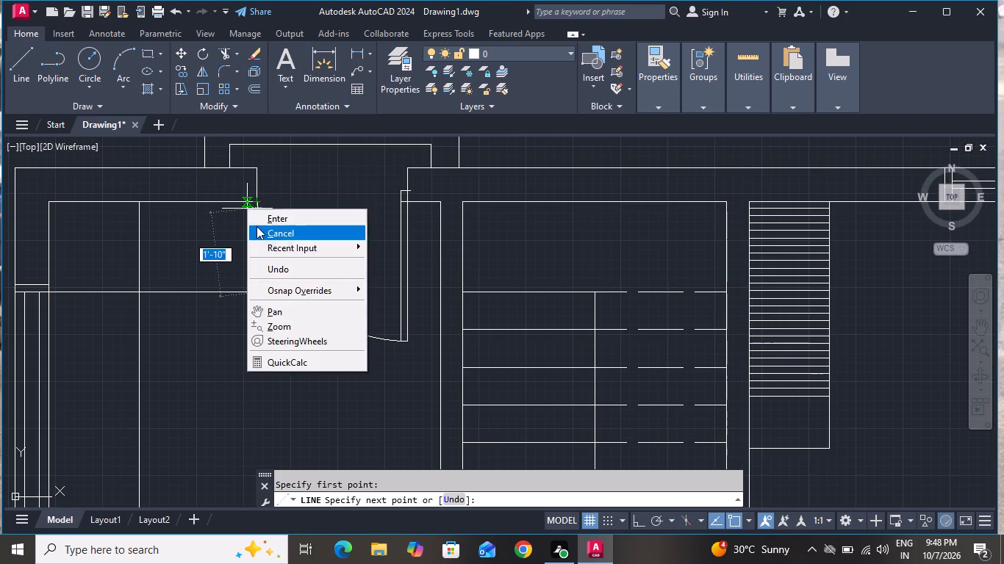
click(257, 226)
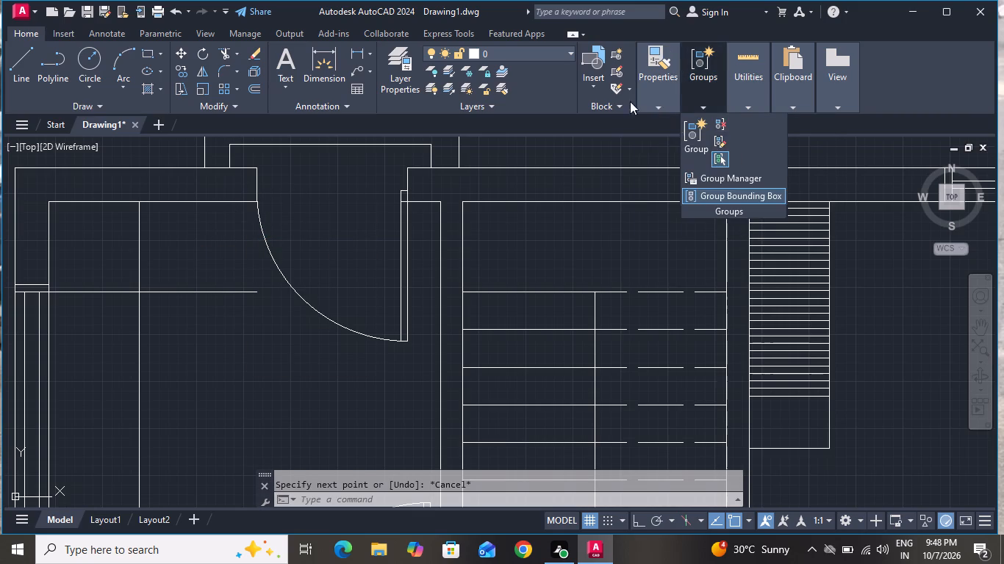
Set the current linetype to ByLayer and draw a 2' vertical line from the horizontal offset line's east end up to the wall corner.
click(713, 161)
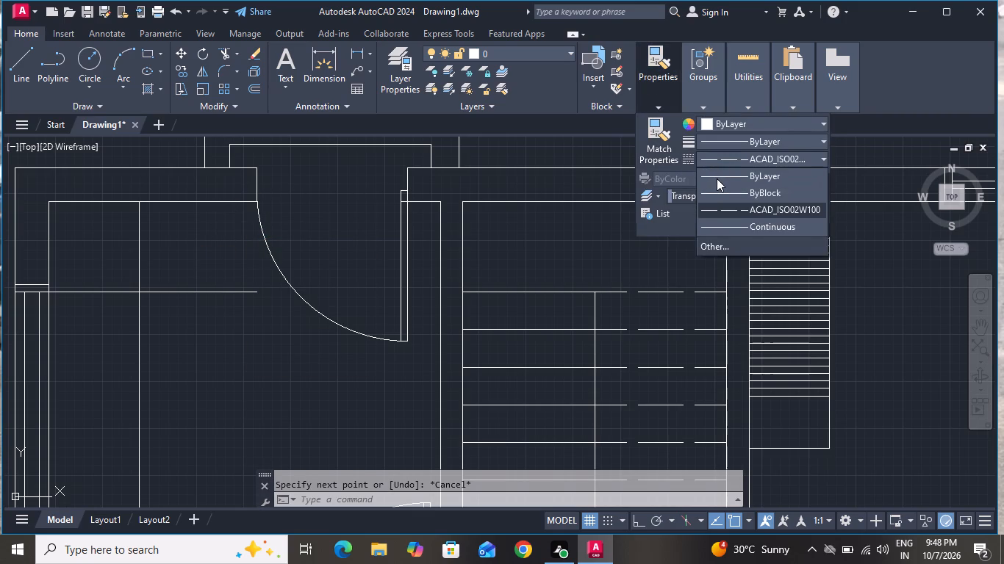
click(717, 178)
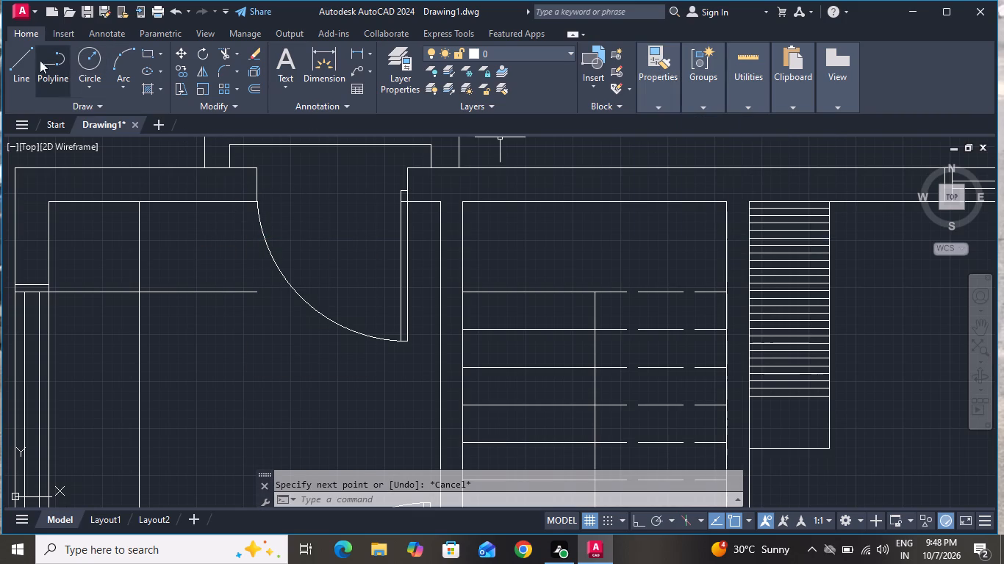
click(20, 59)
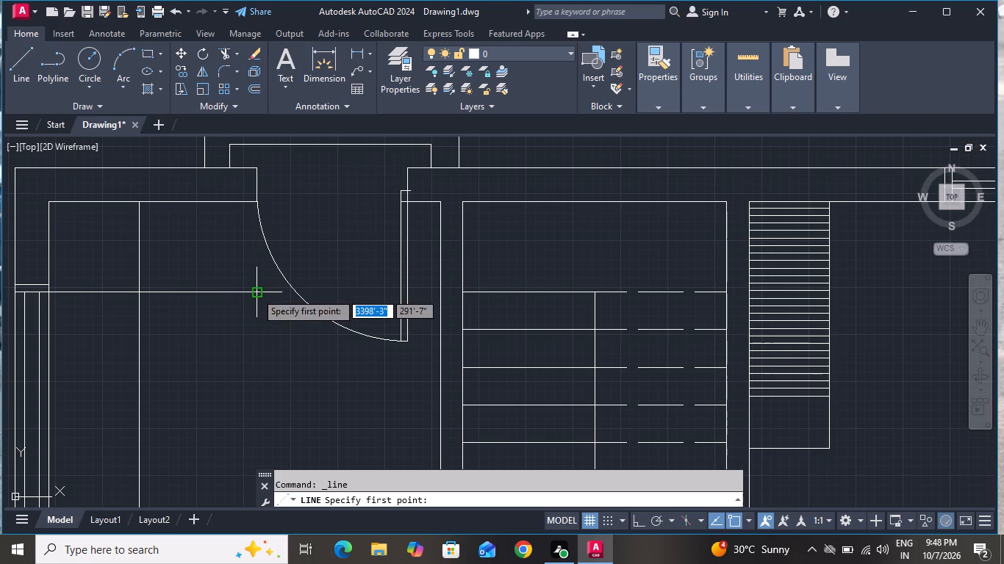
click(256, 292)
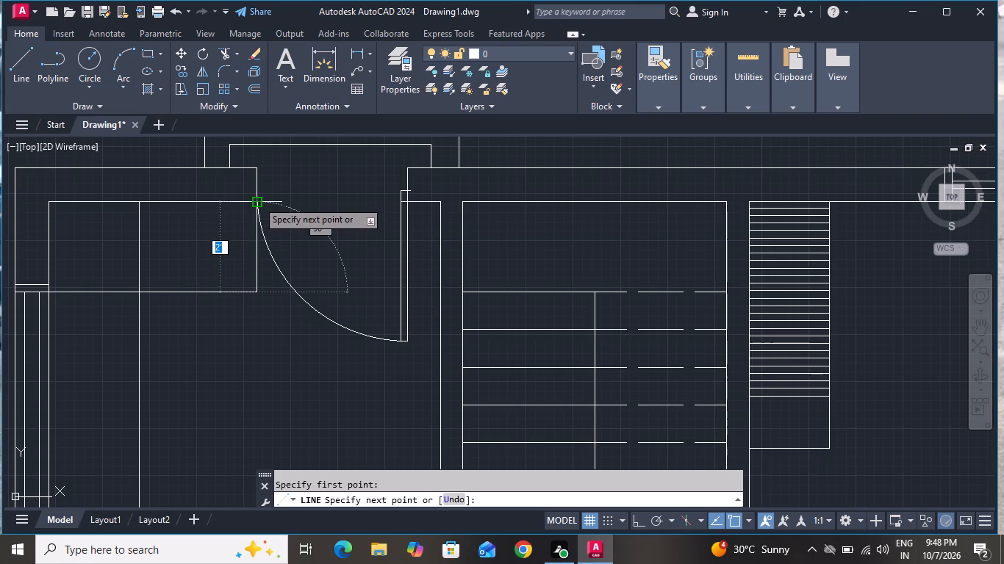
click(257, 200)
right_click(273, 336)
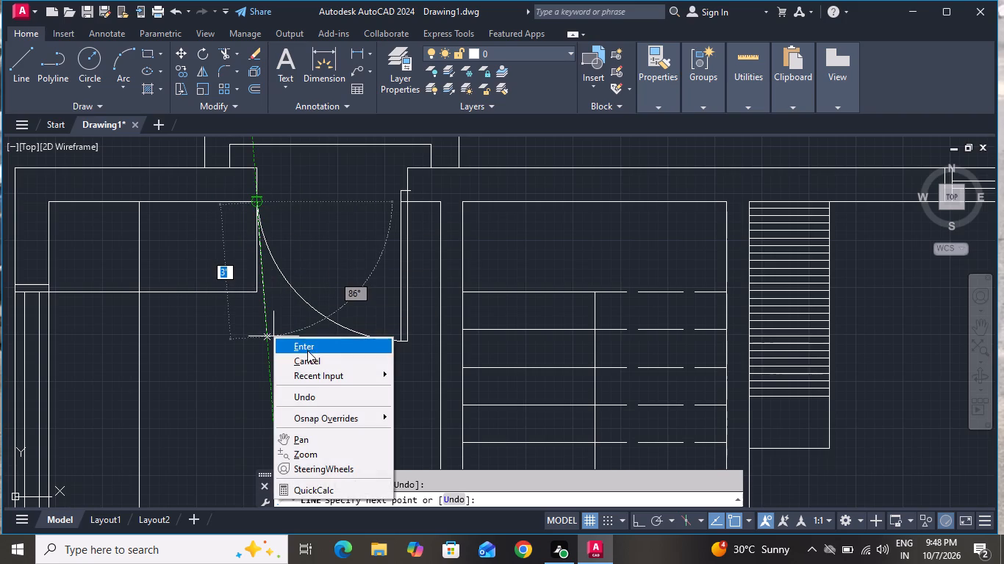
click(307, 358)
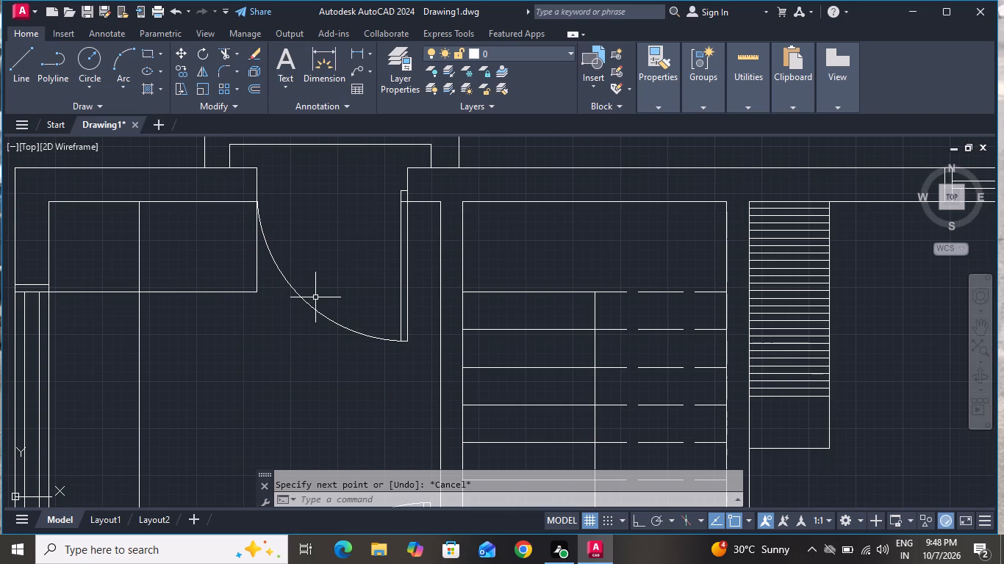
Draw a horizontal line about 2' long from the vertical offset line west to the inner wall, near the west window's south end.
scroll(315, 297, down, 1)
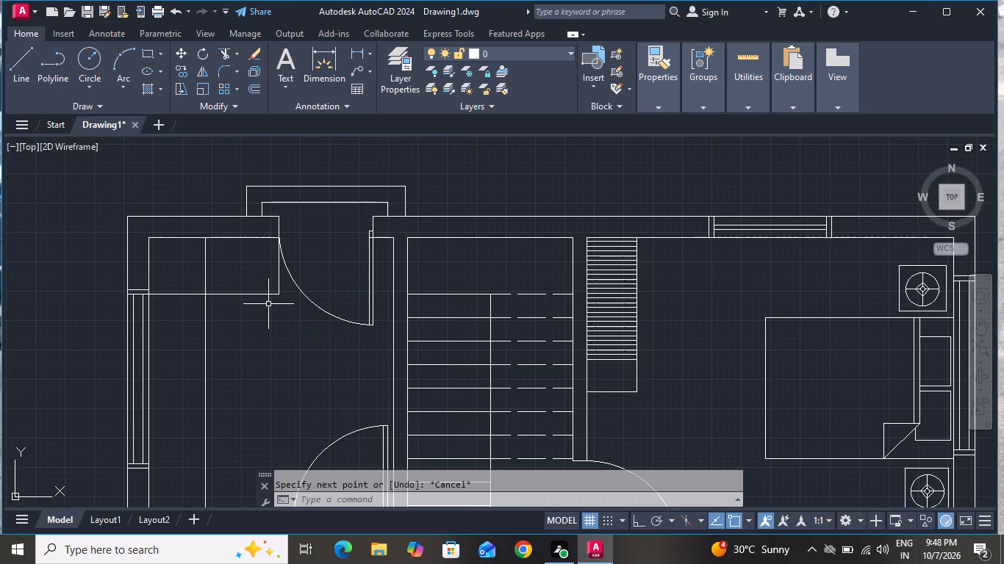
scroll(268, 317, down, 1)
click(32, 55)
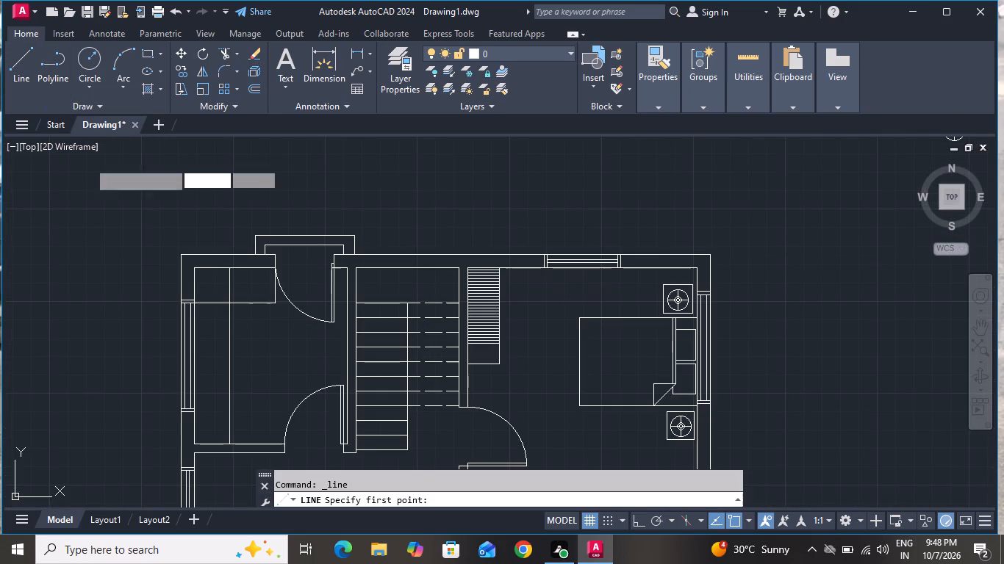
scroll(211, 402, up, 1)
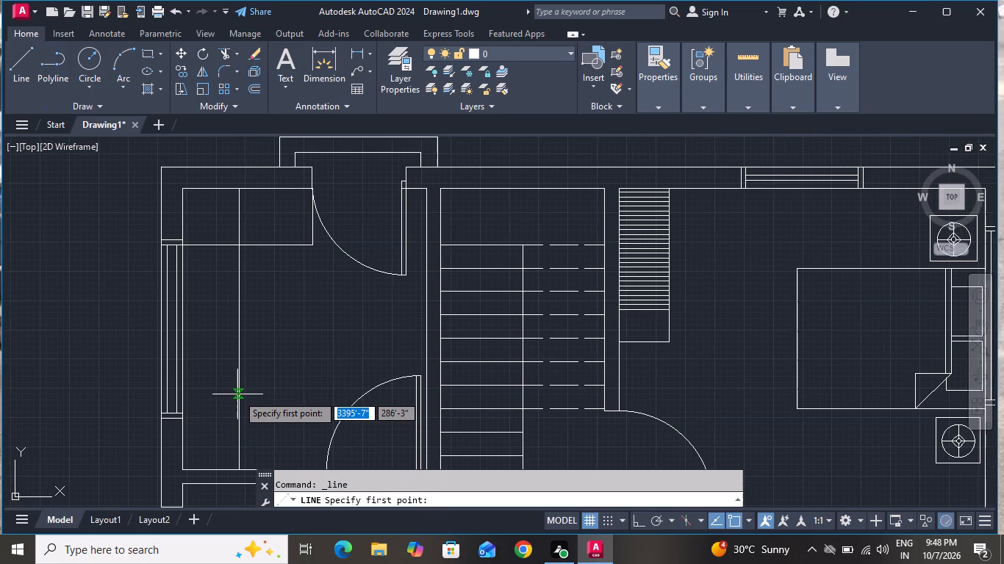
click(238, 399)
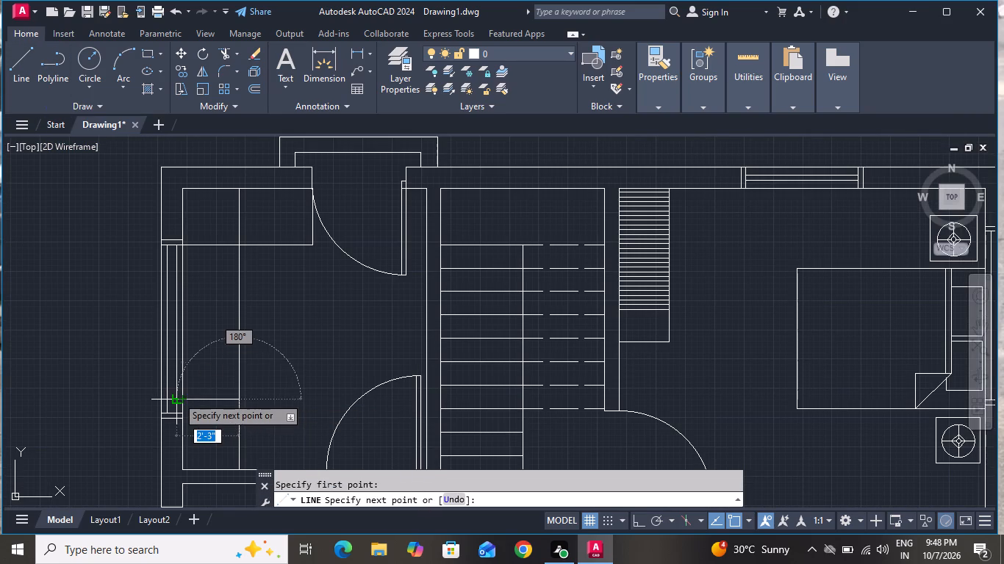
click(182, 398)
right_click(183, 398)
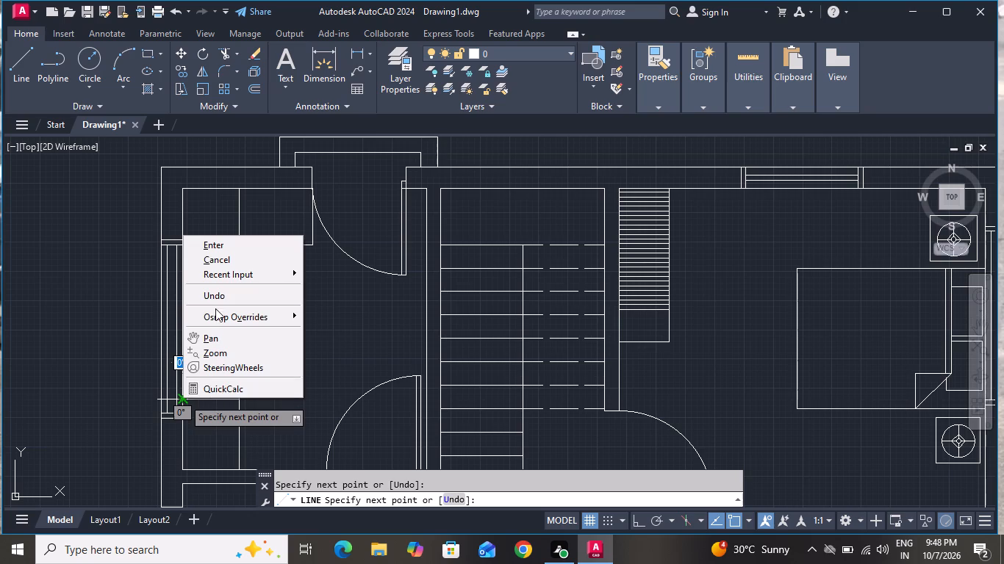
click(224, 257)
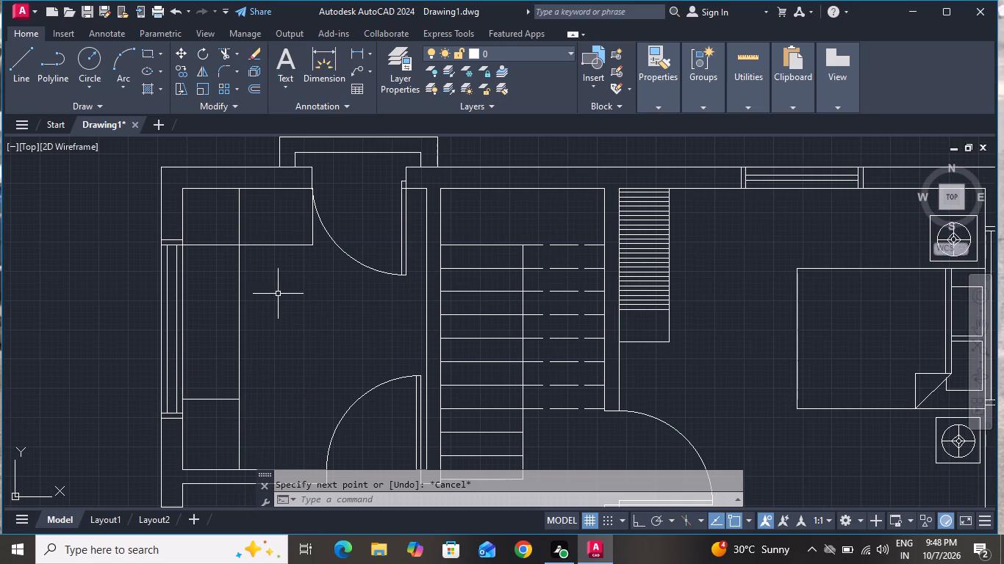
Trim the offset lines' overlaps in the northwest corner and the vertical line's stub south of the short line, leaving an L-shaped counter outline.
text(tr)
key(space)
key(space)
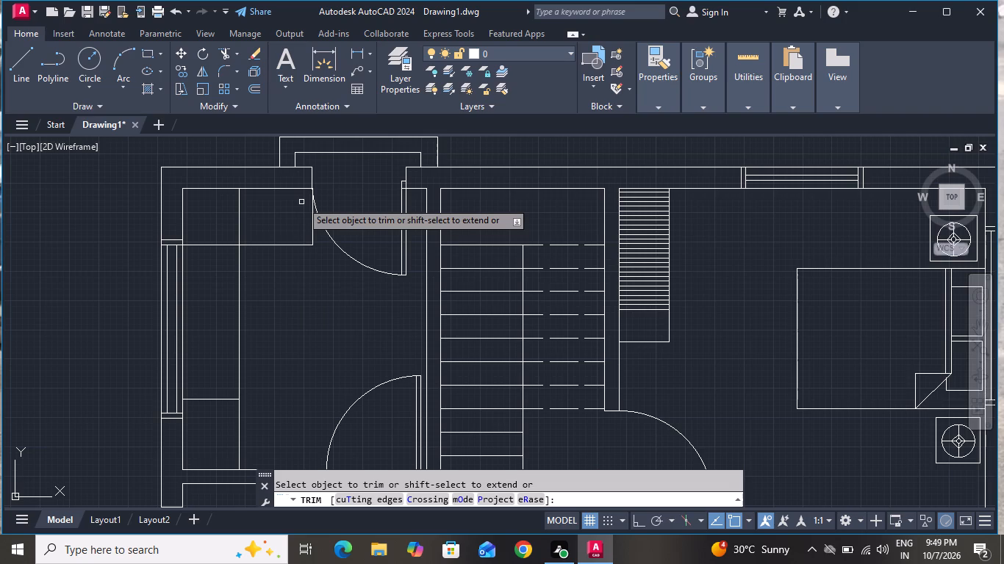
scroll(261, 212, up, 2)
click(251, 213)
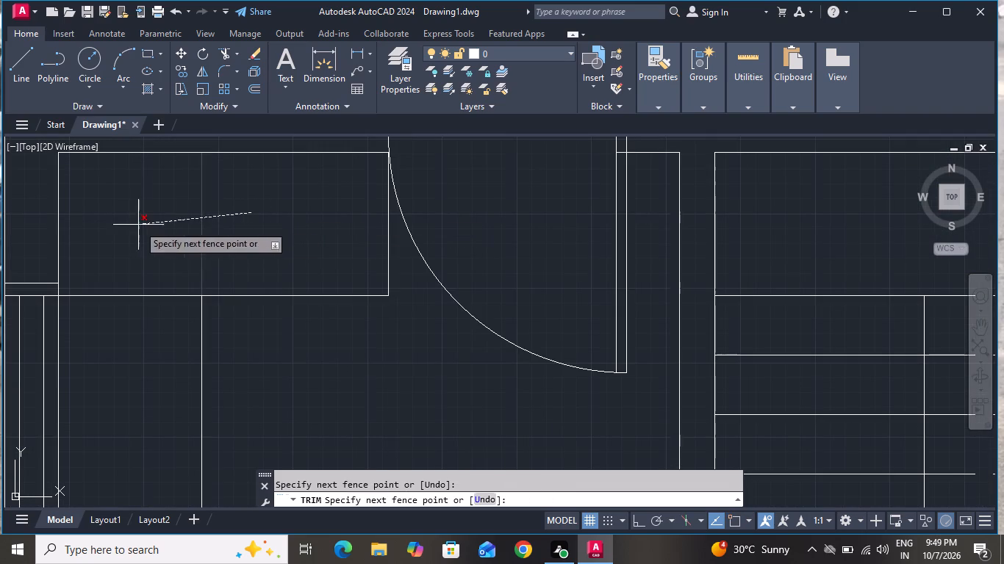
click(138, 225)
click(138, 217)
click(145, 363)
scroll(222, 264, down, 3)
scroll(278, 235, down, 2)
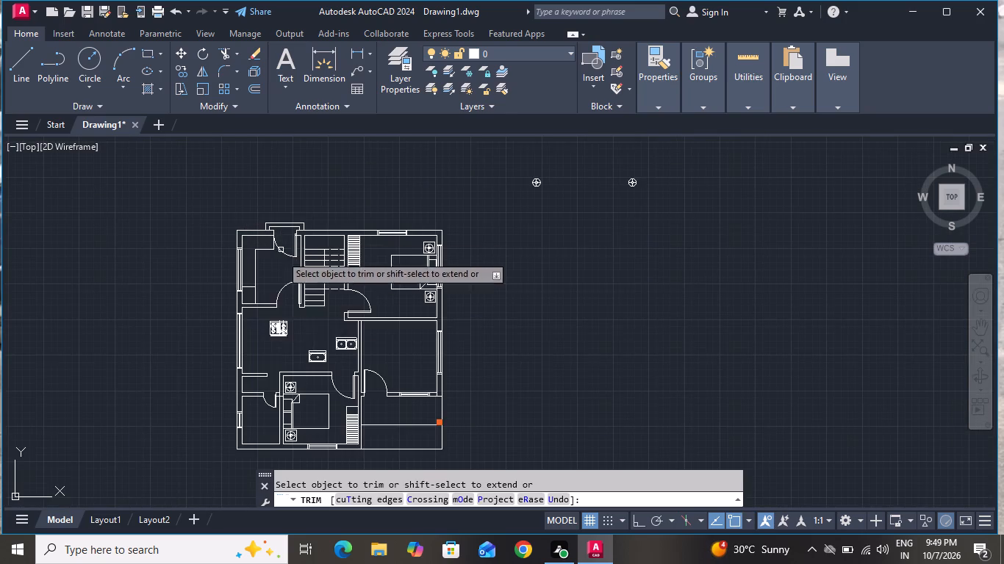
scroll(256, 309, up, 4)
click(240, 252)
click(326, 220)
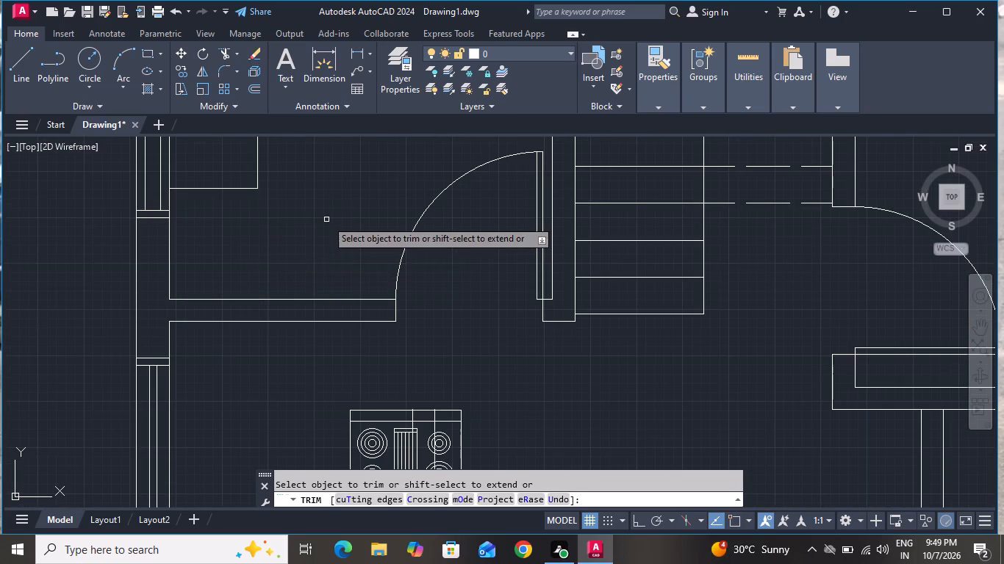
End the trim and look over the floor plan and the unplaced furniture blocks north of it.
scroll(325, 223, down, 4)
right_click(324, 195)
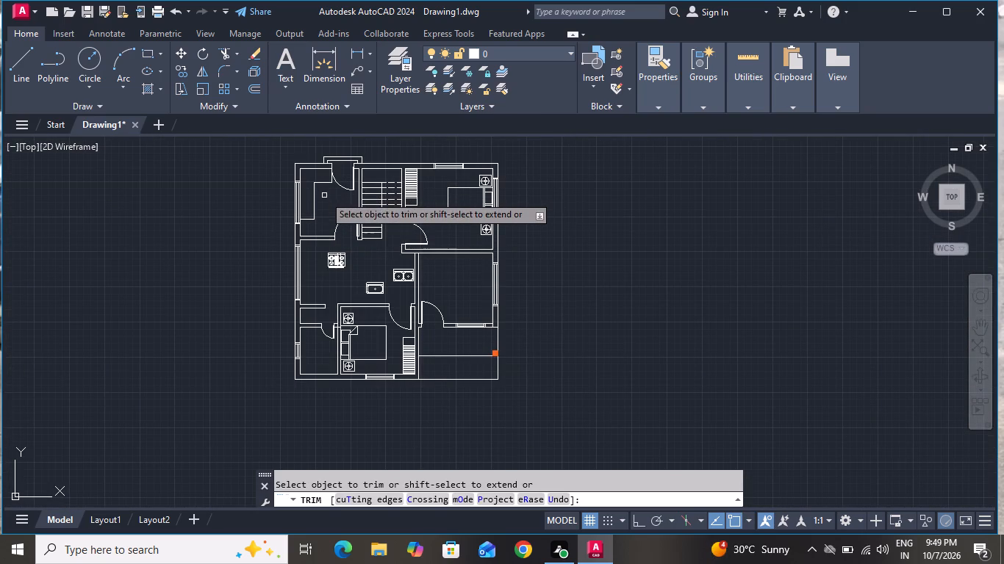
click(348, 219)
scroll(333, 167, up, 1)
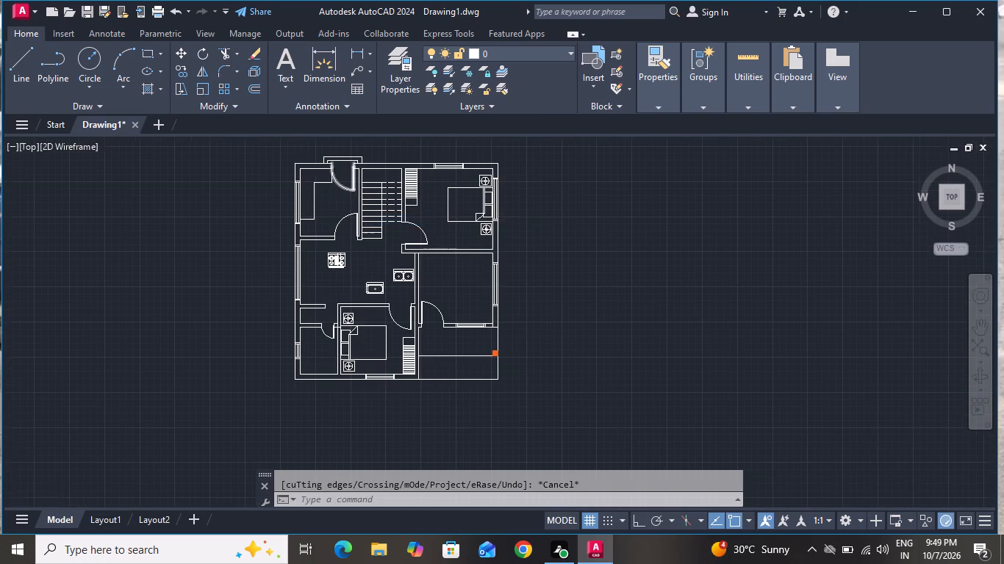
scroll(333, 167, up, 1)
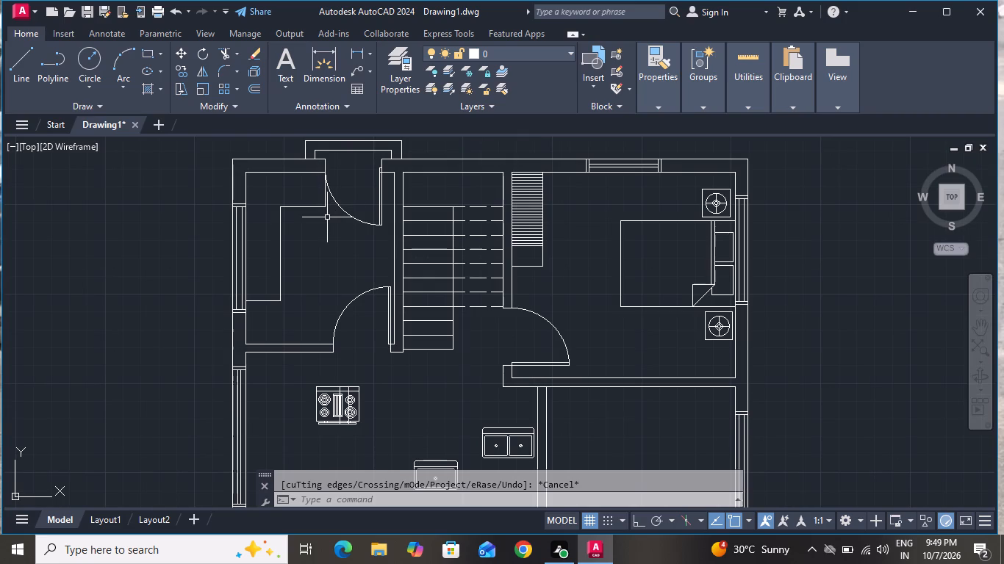
scroll(334, 223, down, 1)
scroll(334, 223, up, 1)
scroll(424, 338, down, 1)
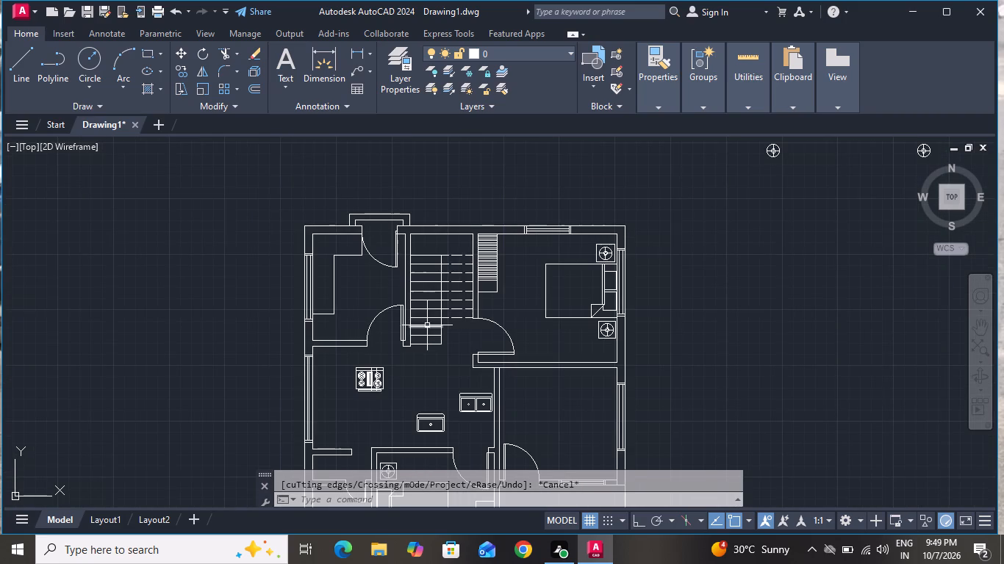
scroll(430, 325, up, 1)
scroll(430, 325, down, 4)
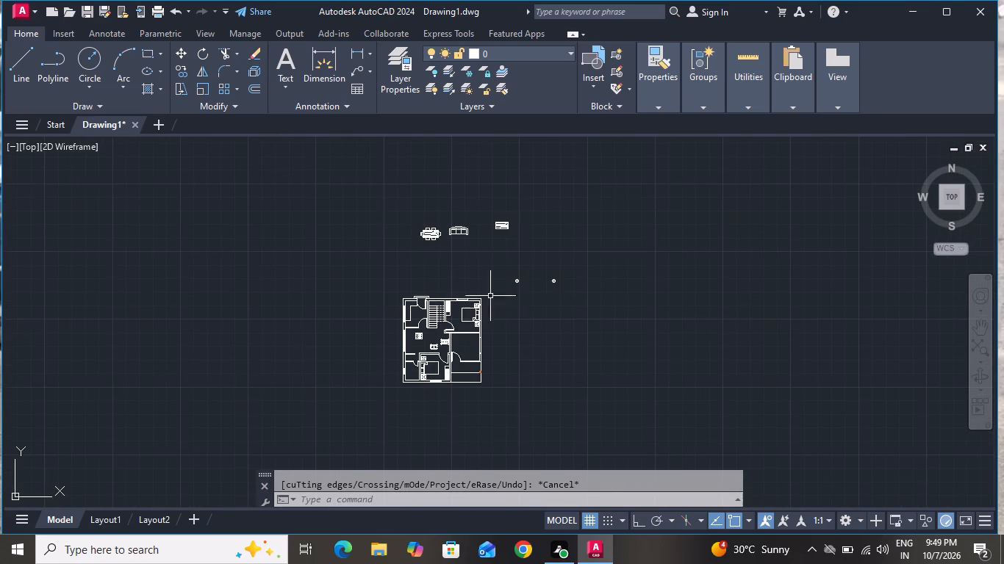
scroll(531, 210, up, 3)
scroll(471, 247, up, 1)
scroll(471, 247, down, 3)
scroll(471, 263, up, 1)
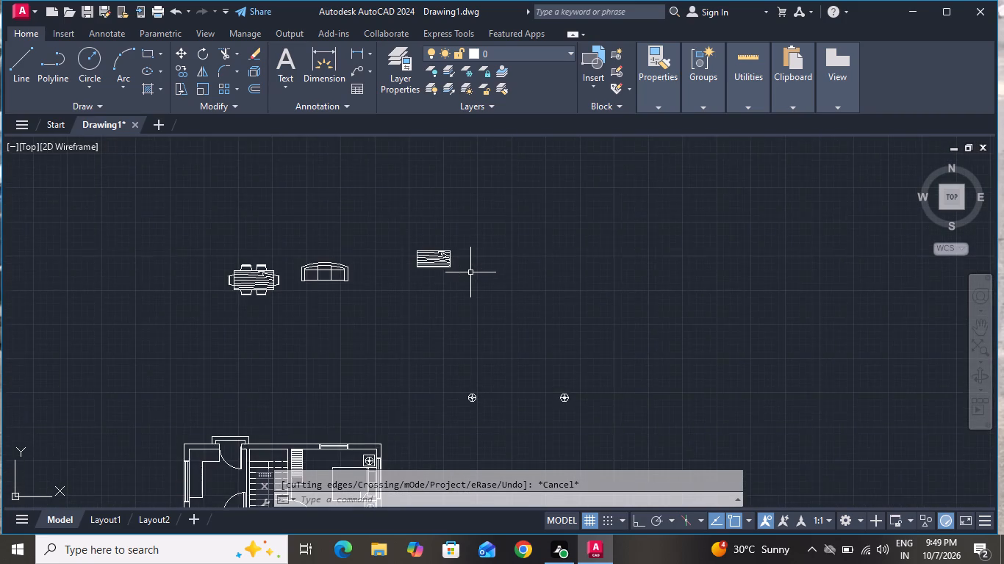
scroll(471, 277, down, 3)
scroll(426, 360, up, 3)
scroll(426, 362, down, 1)
scroll(410, 348, up, 1)
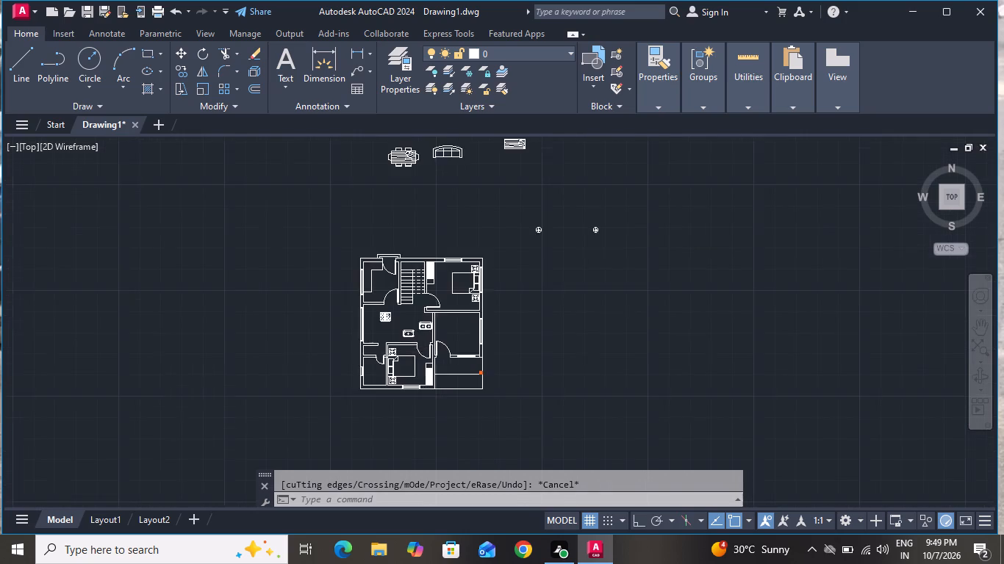
scroll(410, 348, up, 2)
scroll(410, 348, down, 1)
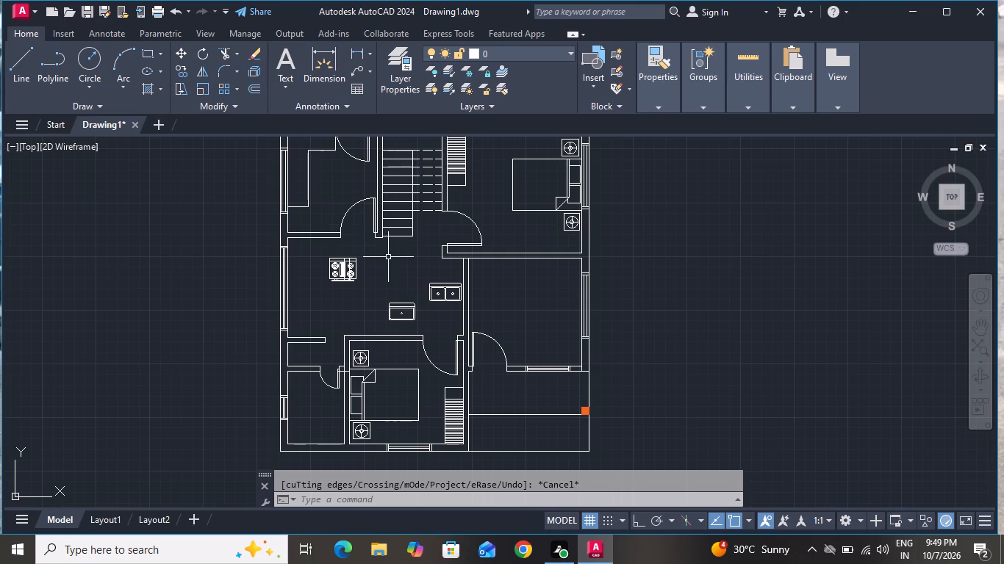
scroll(388, 258, down, 1)
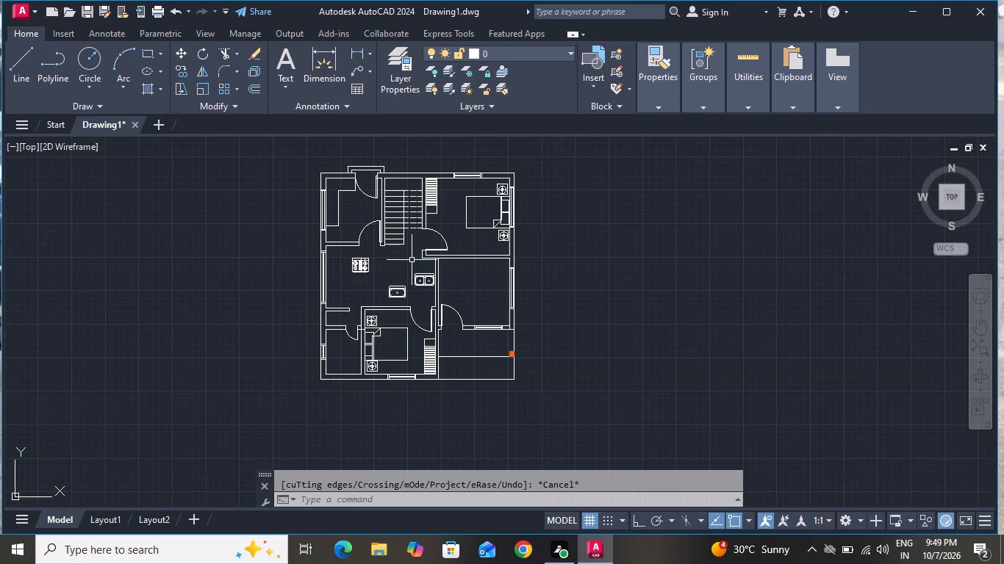
scroll(414, 294, up, 2)
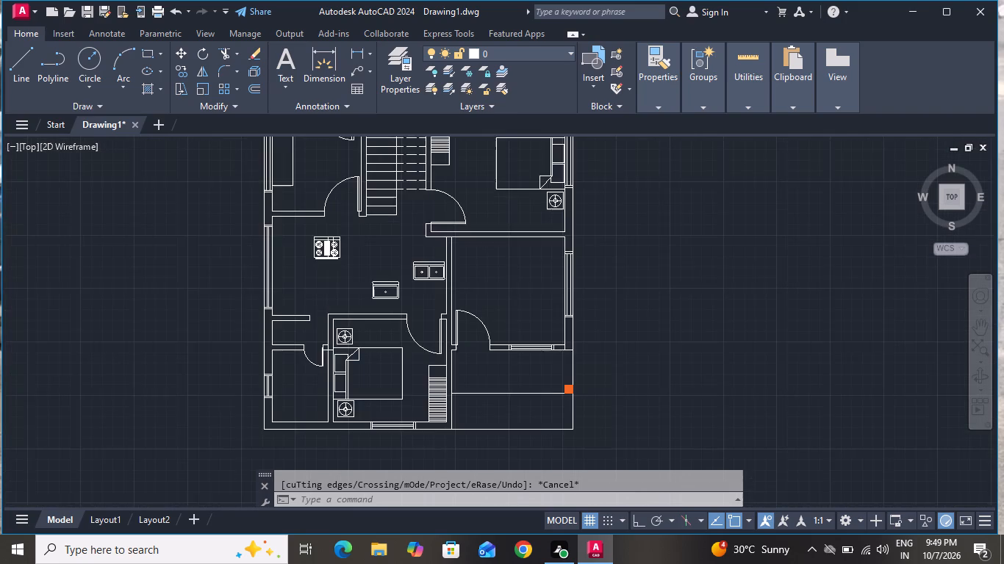
Rotate the single-bowl sink 90° clockwise about its southwest corner, with Ortho on.
click(401, 261)
click(312, 307)
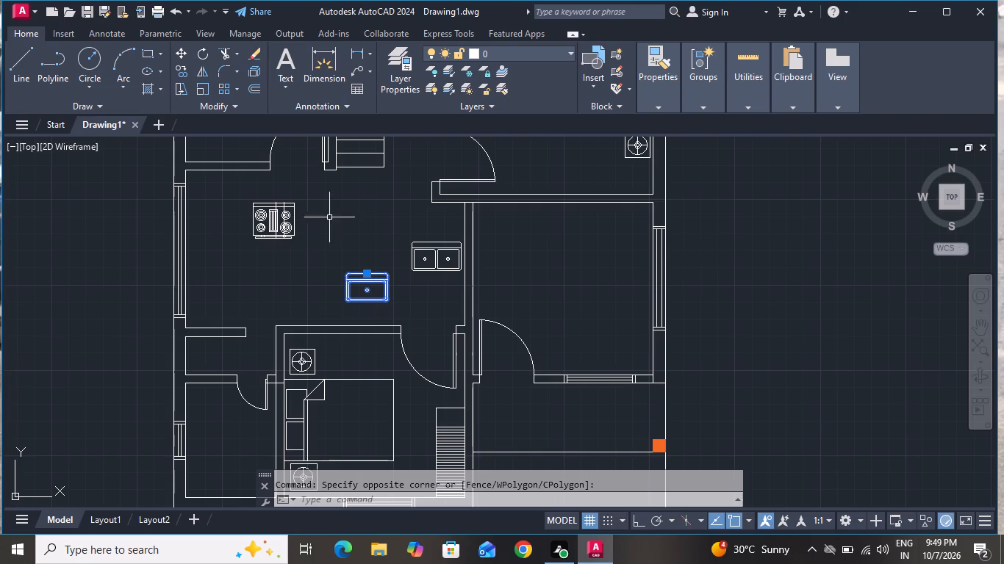
click(198, 51)
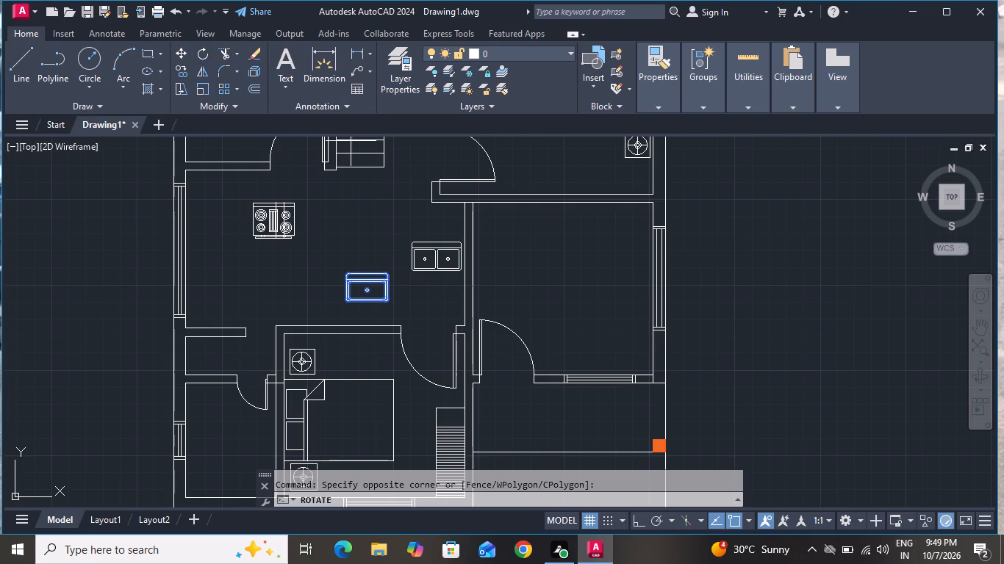
click(346, 304)
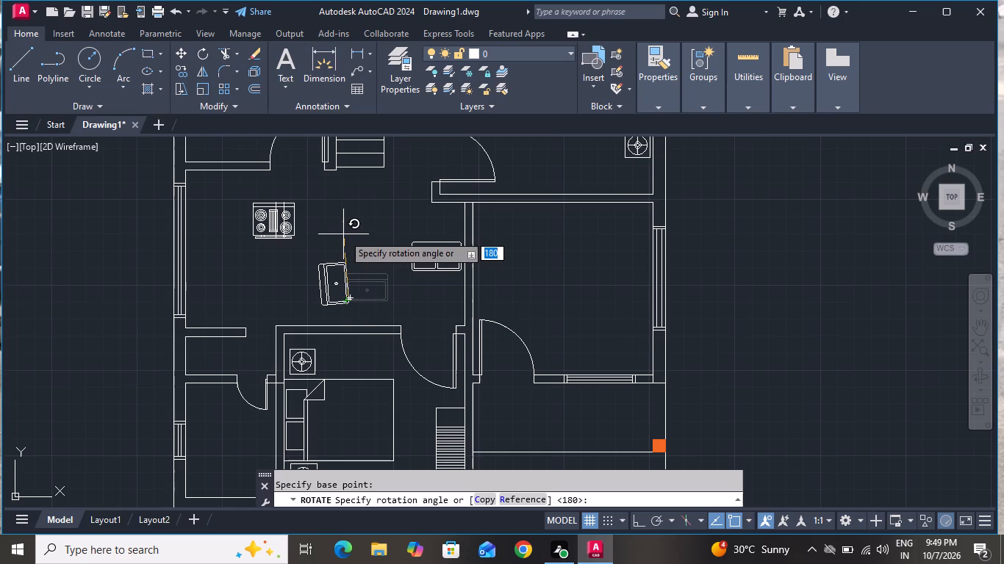
click(641, 522)
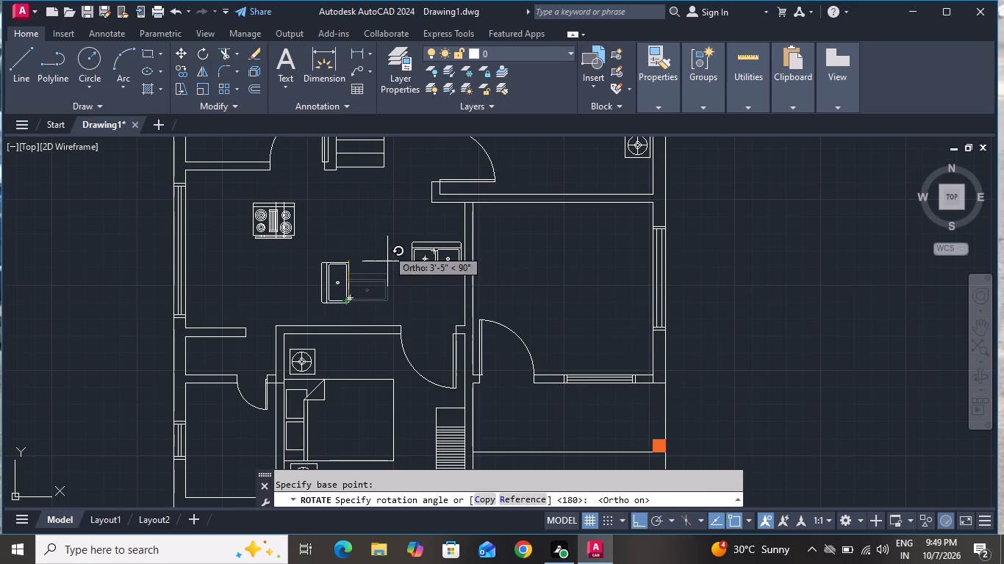
click(345, 408)
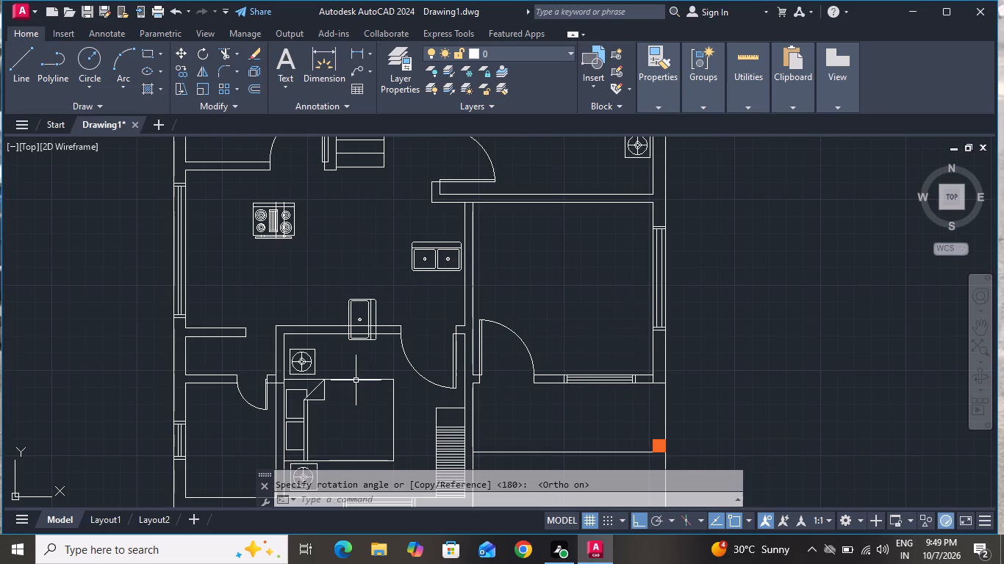
With Ortho off, move the rotated single-bowl sink by its northwest corner into the narrow alcove on the west side, against the short partition wall.
click(371, 302)
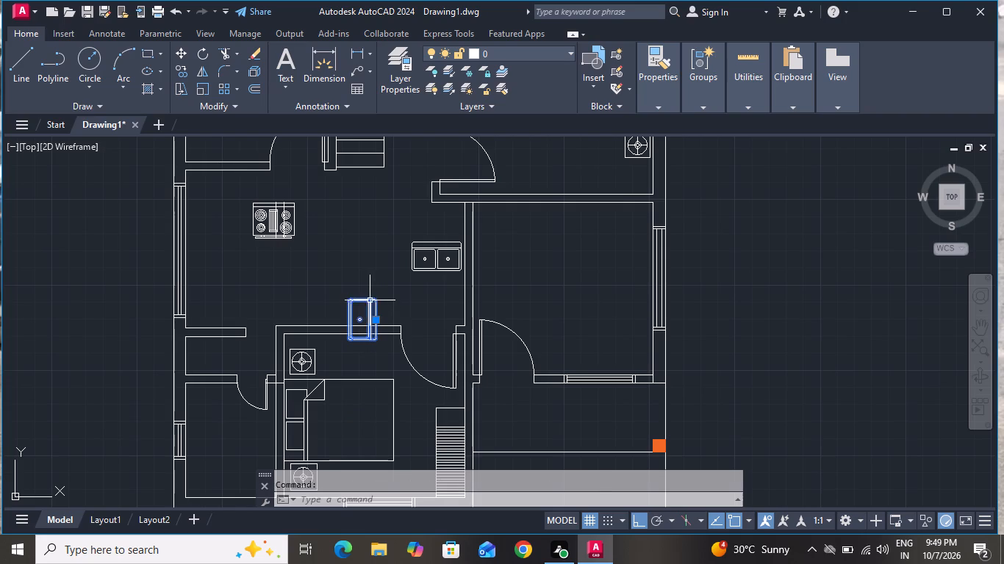
click(175, 51)
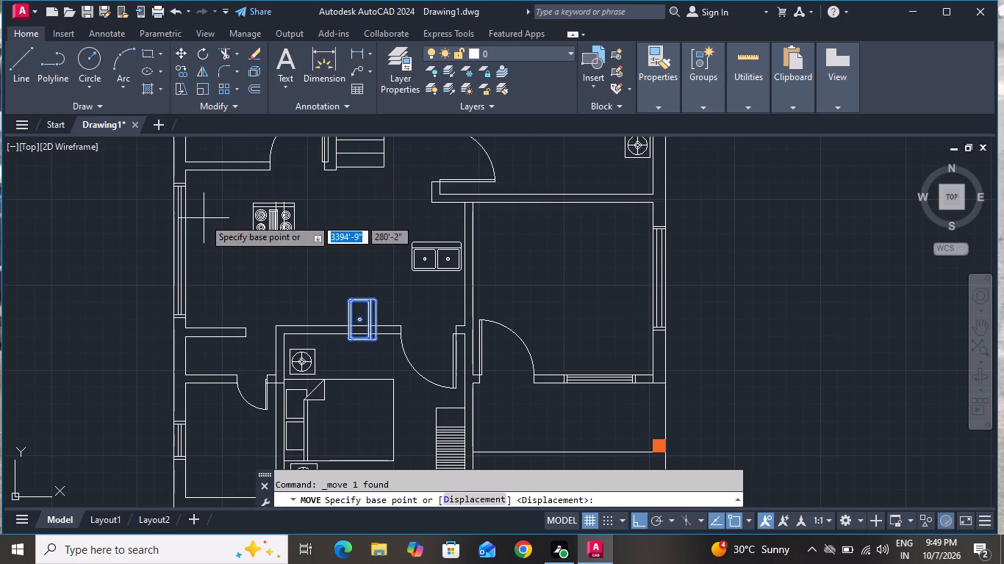
scroll(345, 308, up, 2)
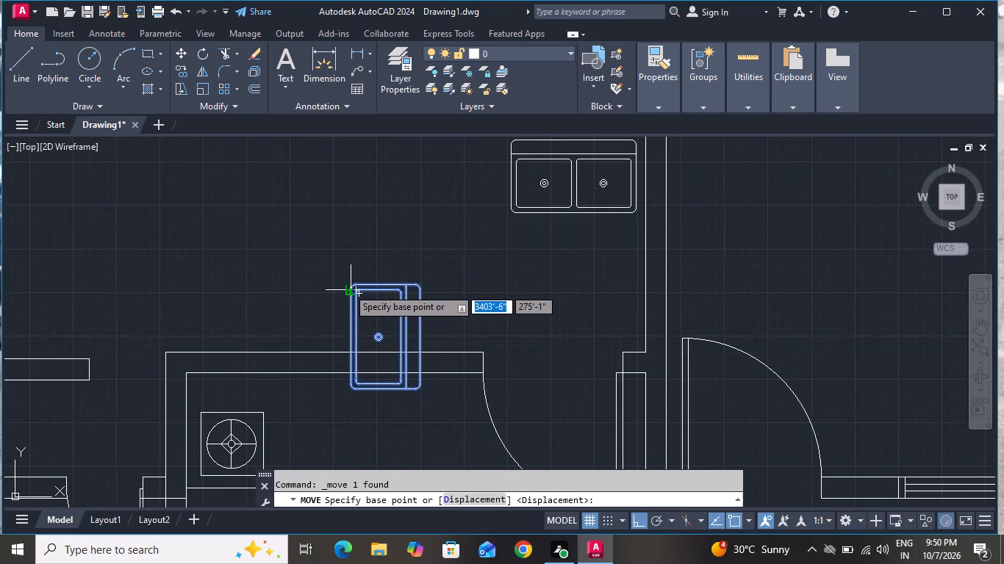
click(348, 284)
scroll(222, 282, down, 3)
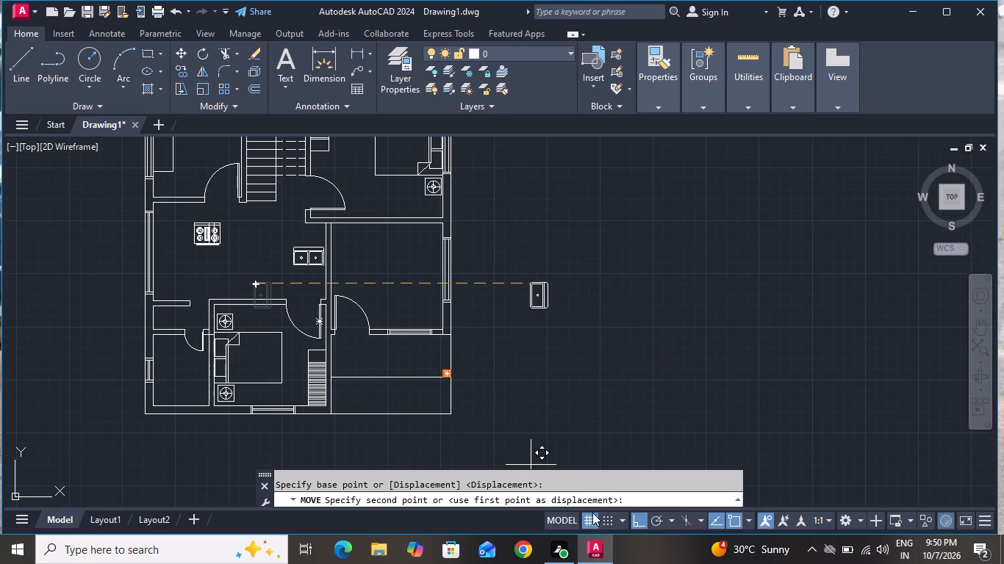
click(634, 512)
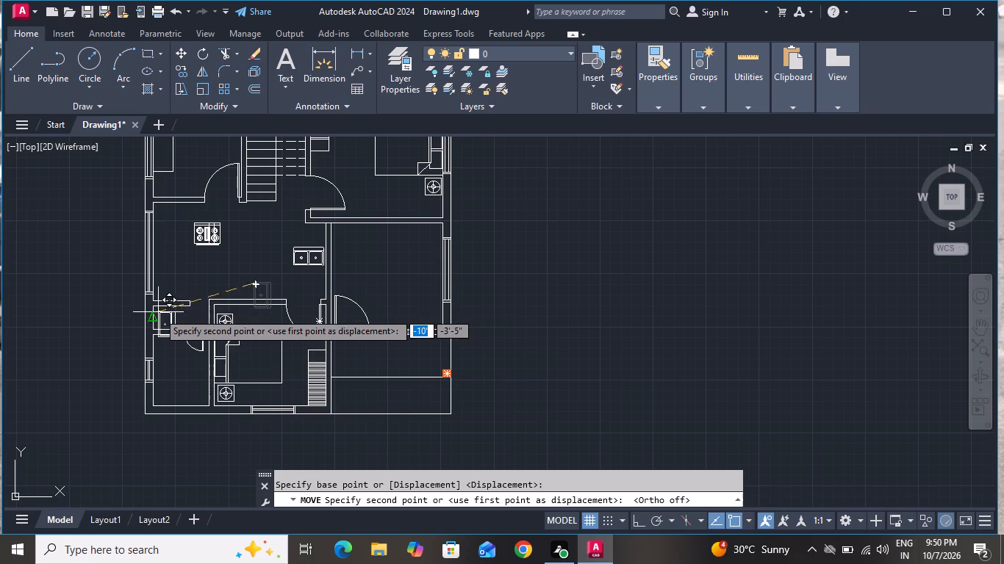
scroll(158, 312, up, 4)
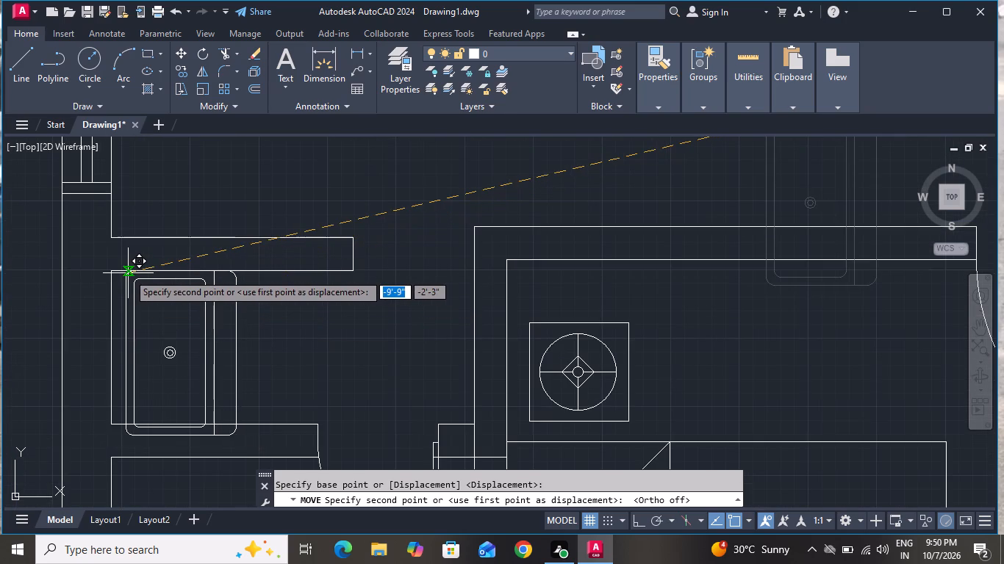
click(125, 266)
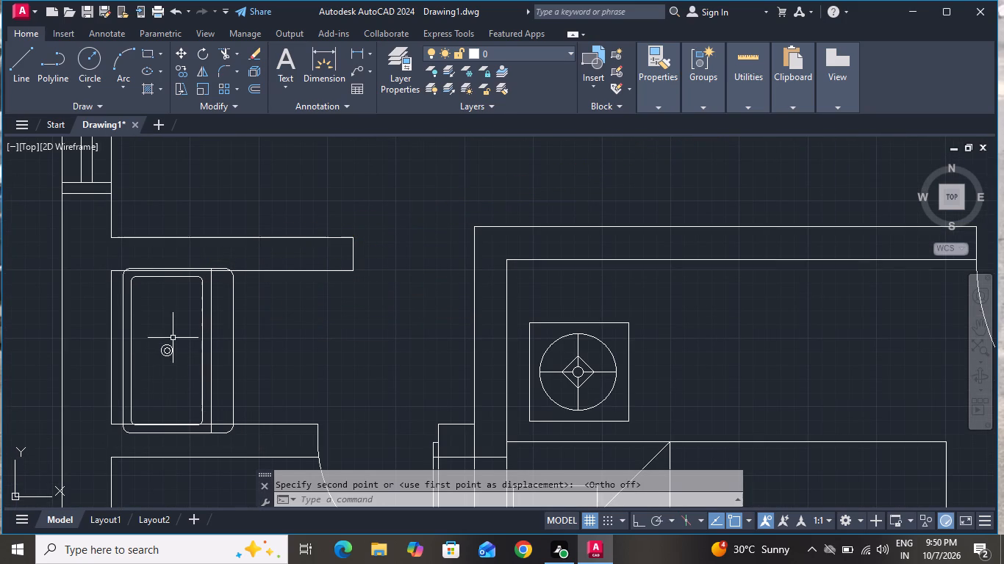
Scale the single-bowl sink down about its drain centre so it fits between the alcove's north and south walls.
click(168, 350)
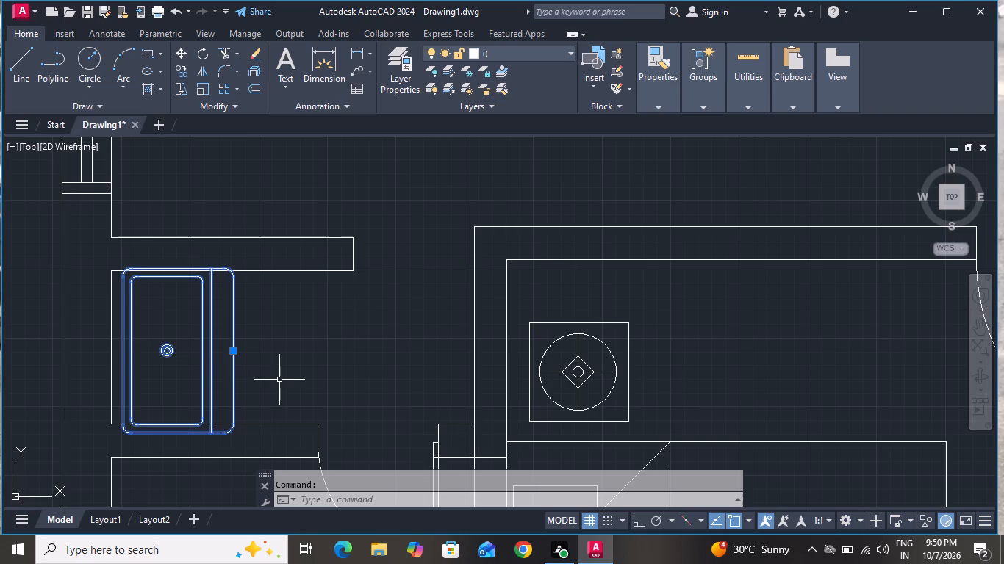
click(199, 90)
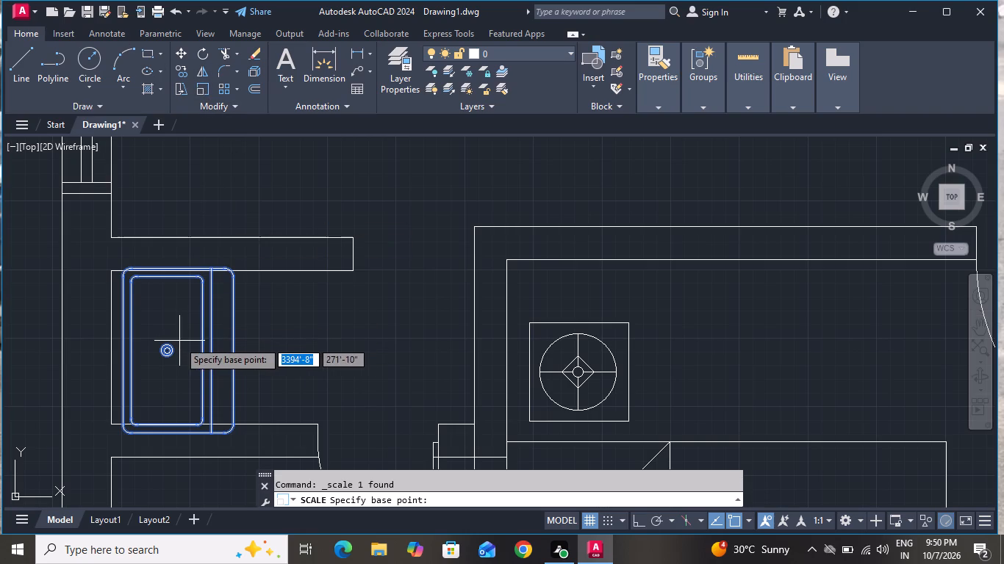
click(165, 350)
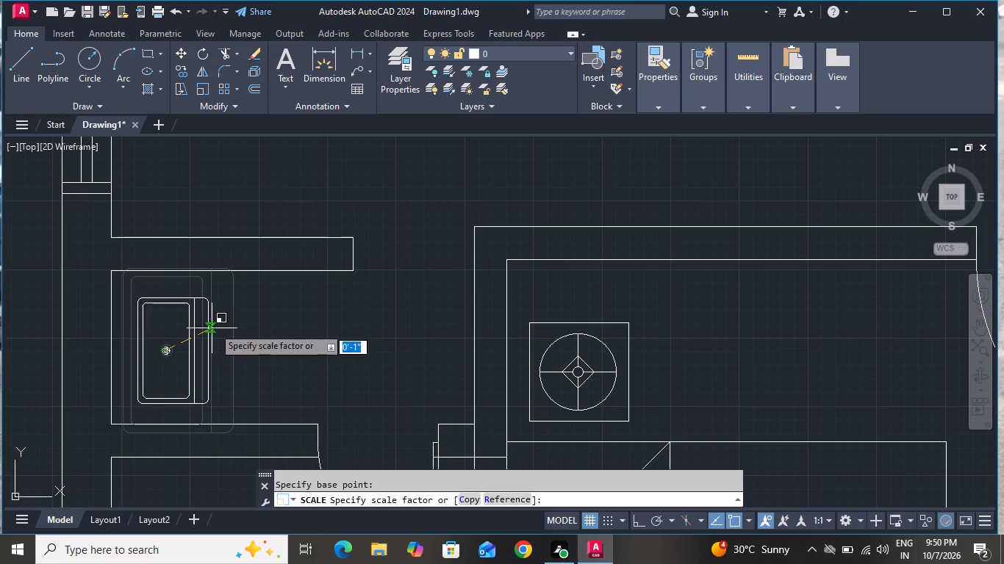
click(218, 322)
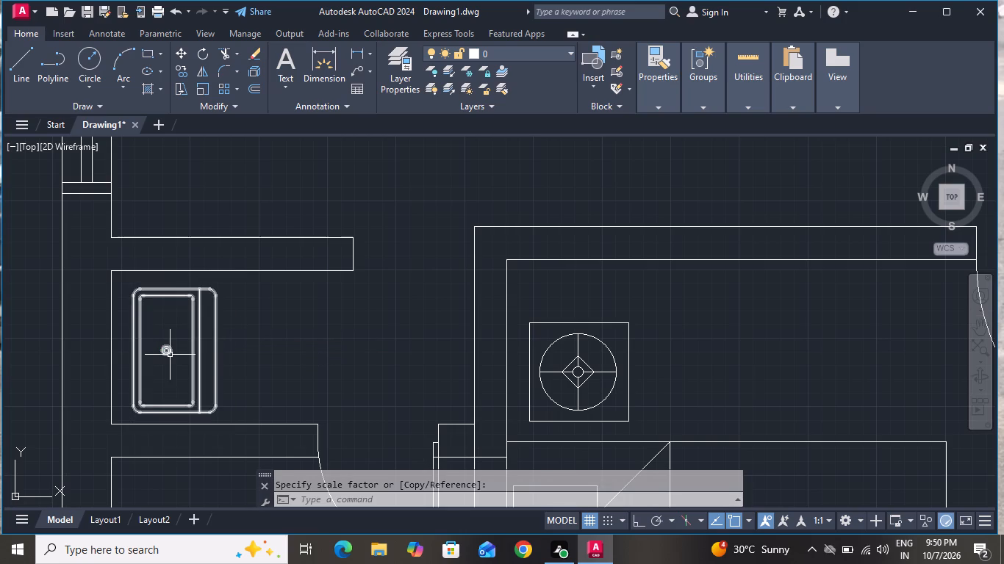
Move the scaled sink about 2" west, closer to the alcove's west wall.
click(170, 355)
click(186, 51)
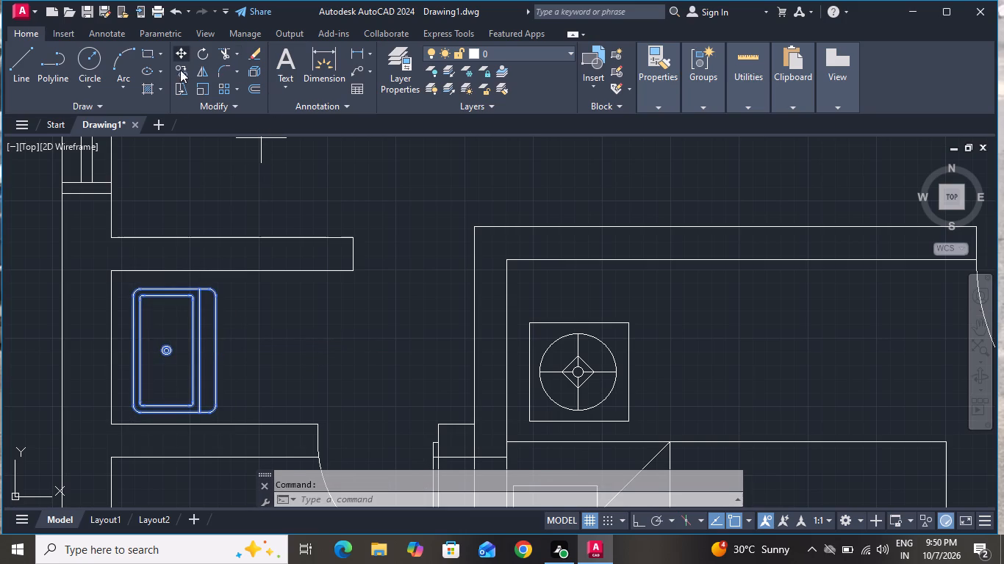
click(131, 347)
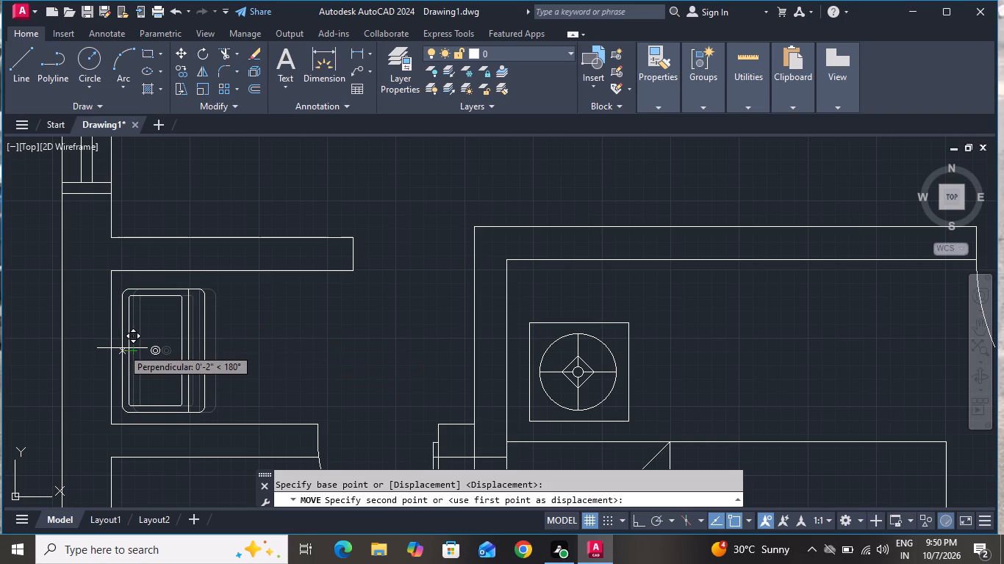
click(122, 348)
Examine the sink's placement in the alcove, the overall floor plan and the remaining furniture blocks outside it.
scroll(244, 321, up, 1)
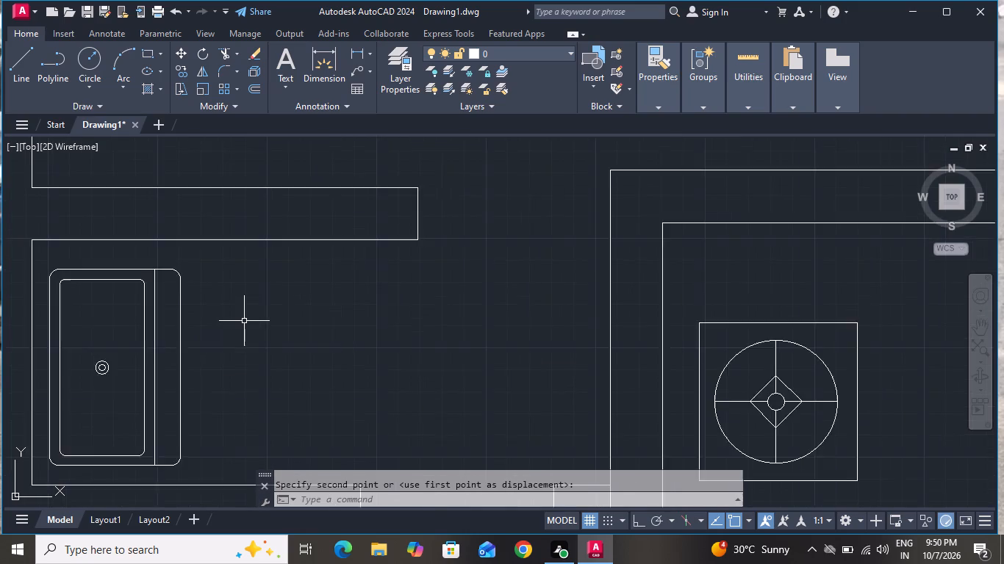
scroll(244, 321, down, 1)
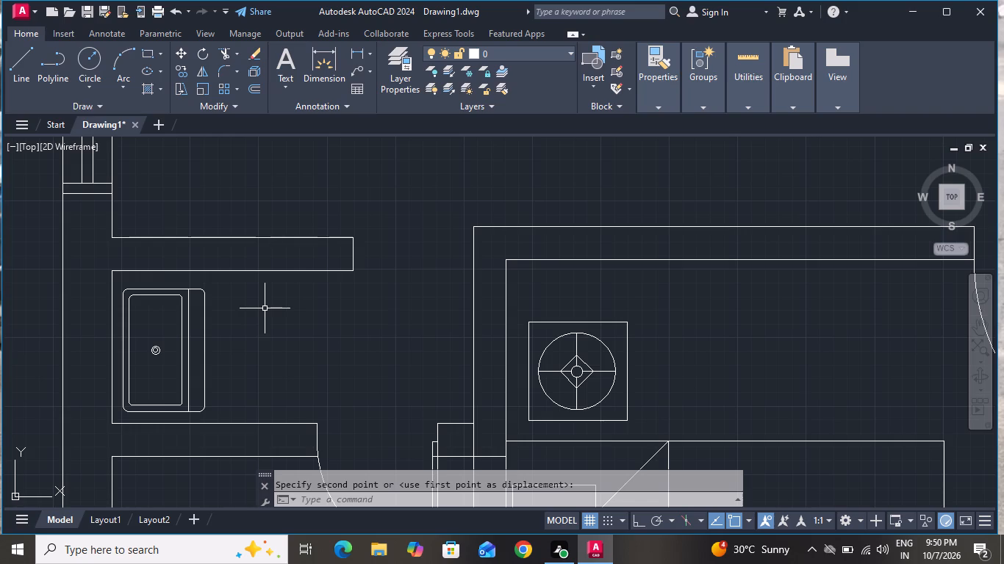
scroll(292, 292, up, 1)
scroll(299, 286, down, 1)
scroll(304, 284, up, 1)
scroll(307, 282, down, 1)
scroll(382, 244, down, 2)
scroll(412, 230, up, 1)
scroll(426, 237, down, 1)
scroll(426, 238, up, 1)
scroll(426, 239, down, 1)
scroll(442, 243, up, 1)
scroll(442, 243, down, 5)
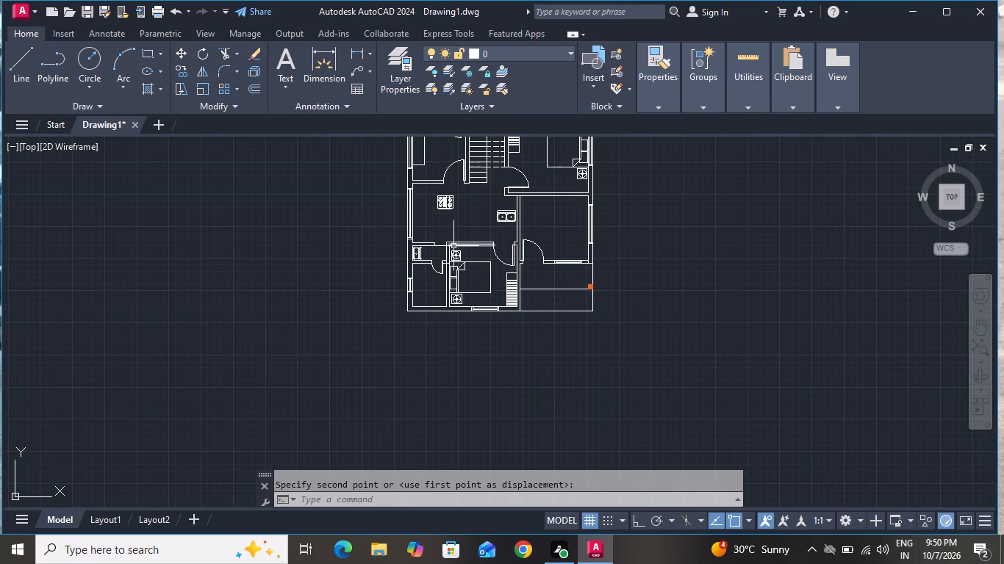
scroll(557, 223, up, 2)
scroll(557, 223, down, 2)
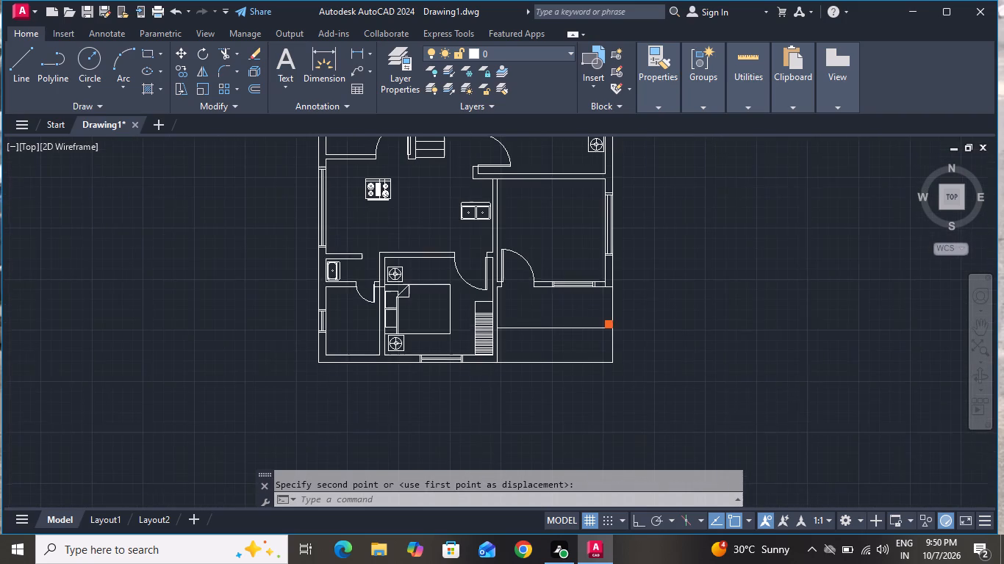
scroll(557, 223, down, 2)
scroll(557, 228, up, 1)
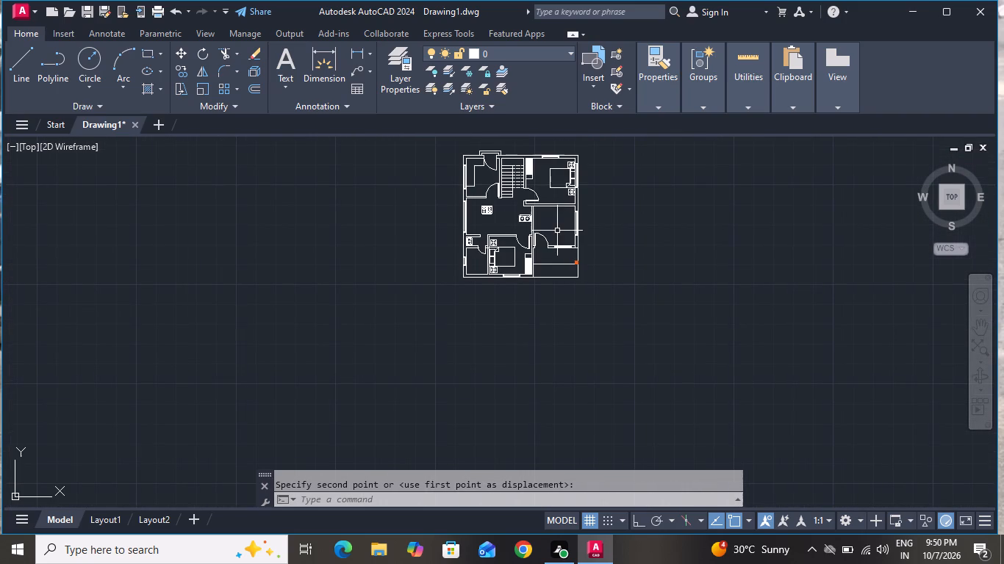
scroll(610, 211, down, 1)
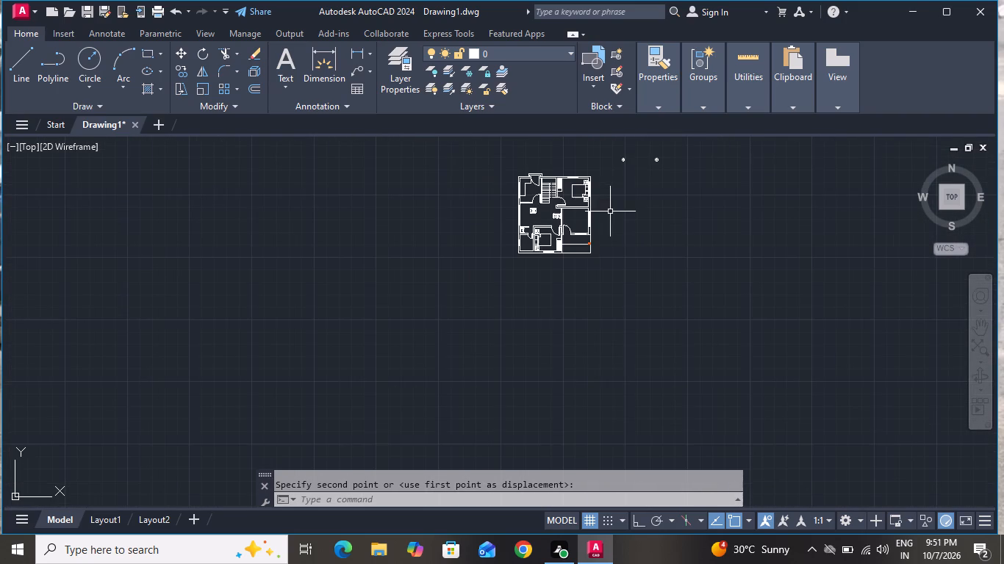
scroll(648, 155, up, 1)
scroll(648, 155, down, 1)
scroll(648, 155, up, 4)
scroll(600, 217, down, 3)
scroll(591, 236, up, 1)
scroll(591, 237, down, 1)
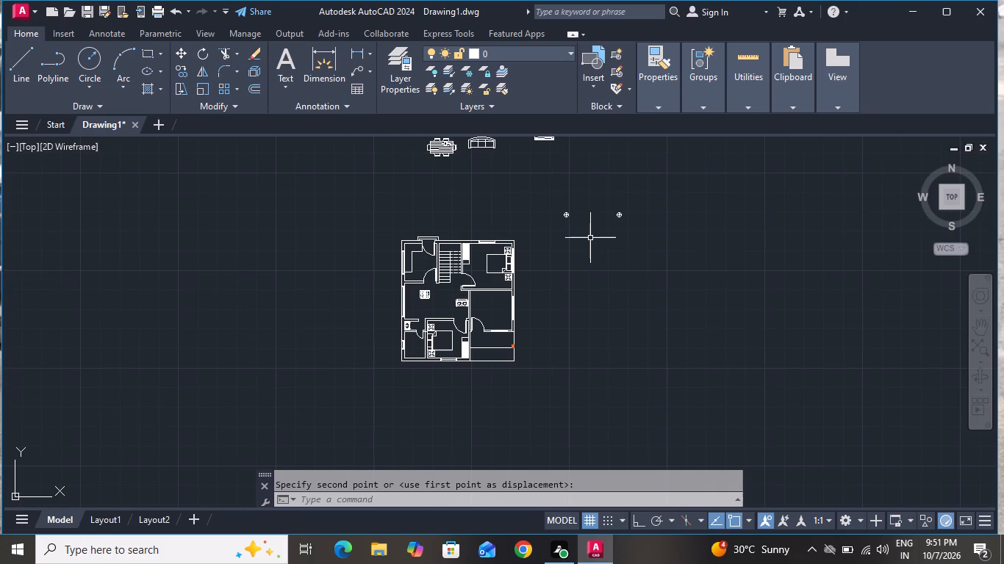
Move the three-seat sofa by its southeast corner from outside the plan into the east room with the large east window.
scroll(502, 125, up, 1)
scroll(502, 125, down, 1)
scroll(500, 125, up, 4)
click(483, 147)
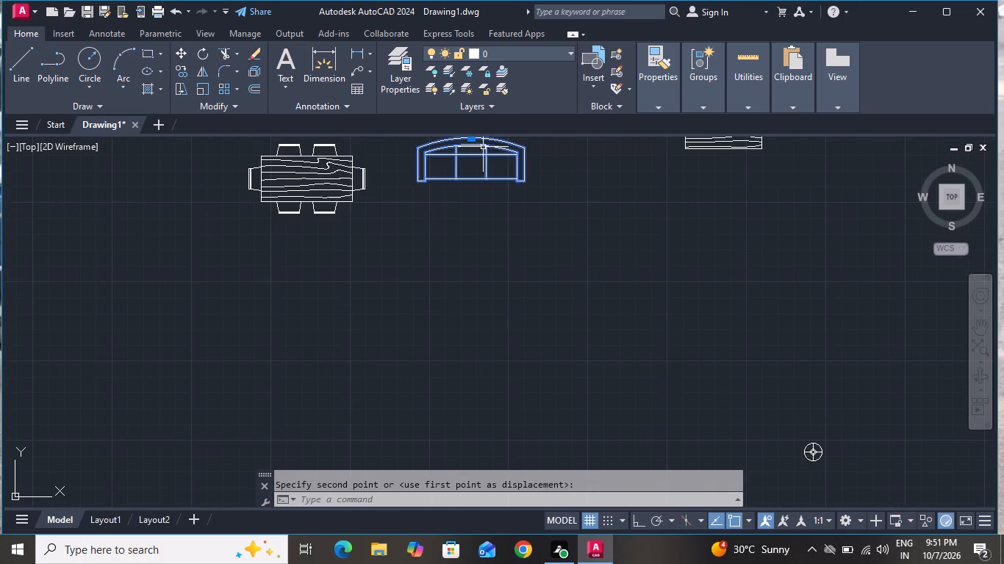
click(182, 52)
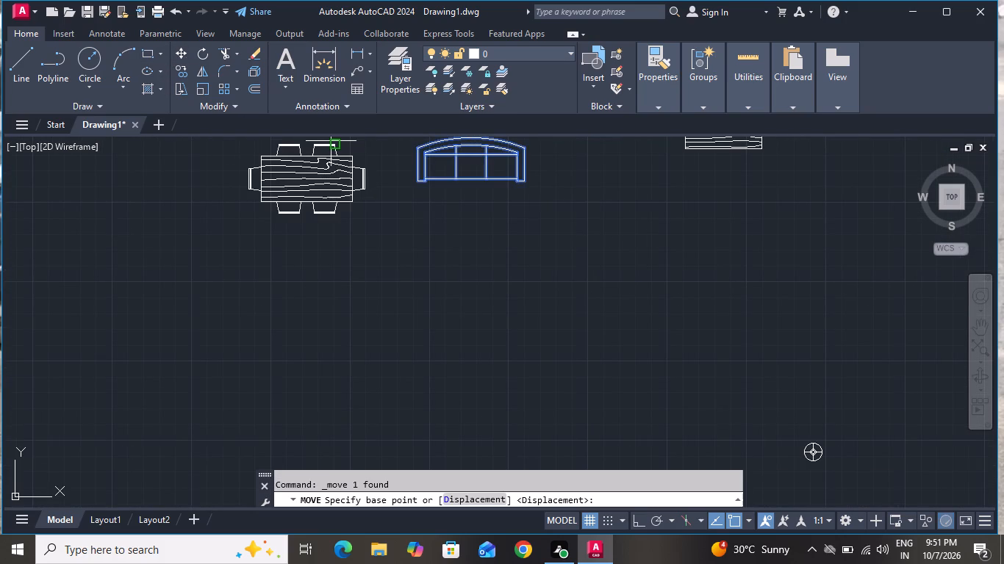
click(521, 184)
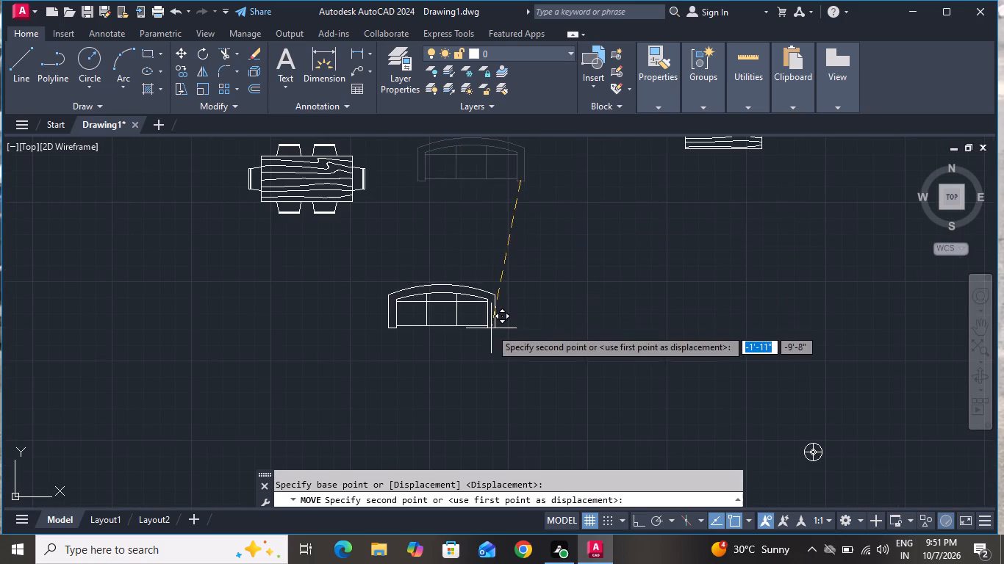
scroll(489, 330, down, 4)
scroll(500, 351, up, 1)
scroll(500, 351, down, 1)
scroll(501, 420, up, 1)
scroll(501, 420, down, 1)
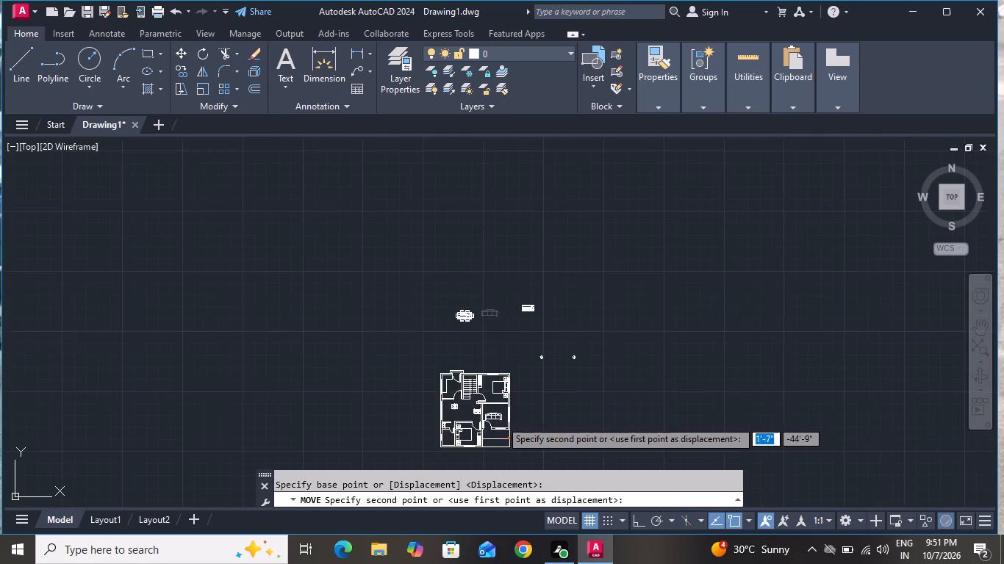
scroll(501, 420, up, 5)
click(525, 406)
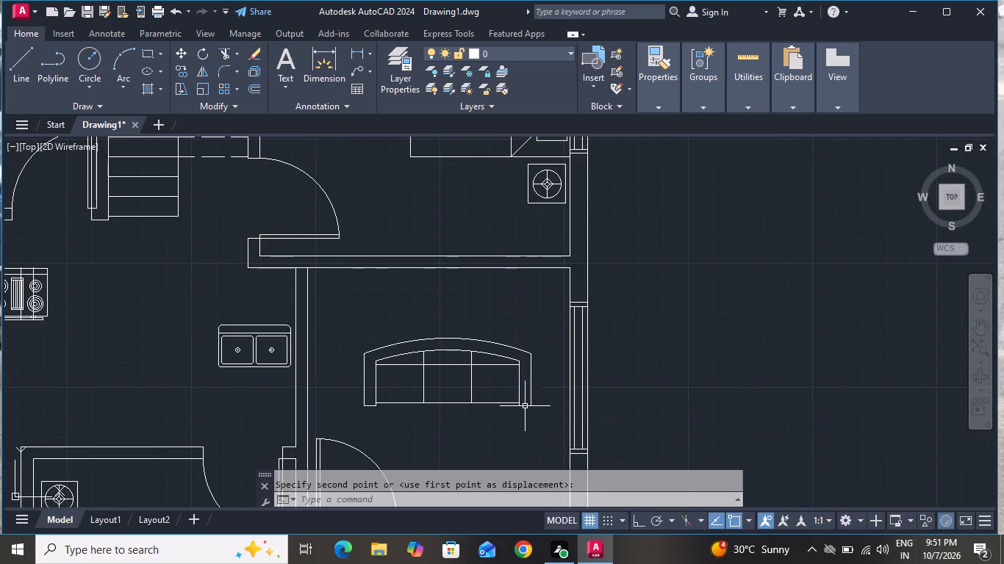
Scale the sofa down about its centre to well under half its size.
click(531, 364)
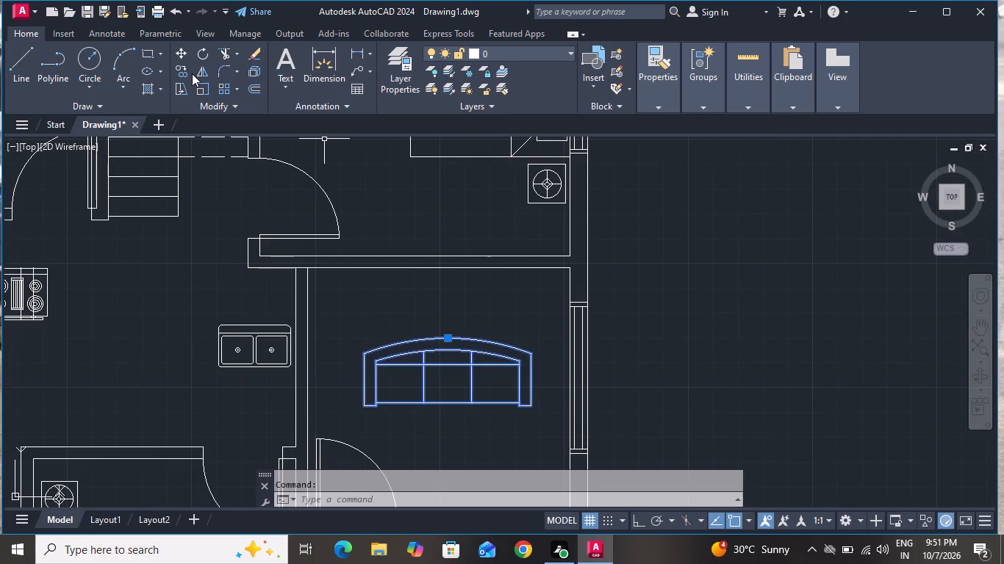
click(201, 85)
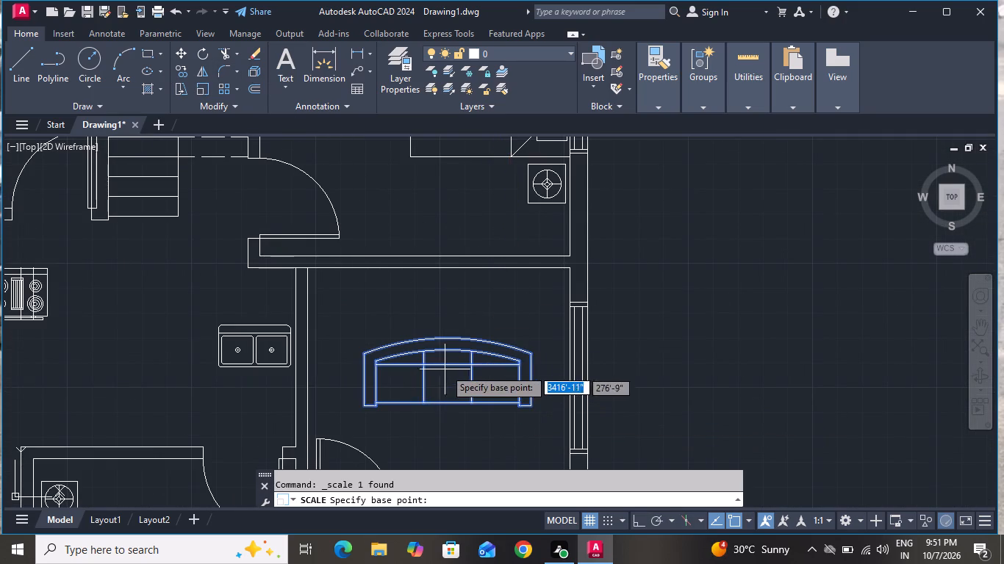
click(446, 362)
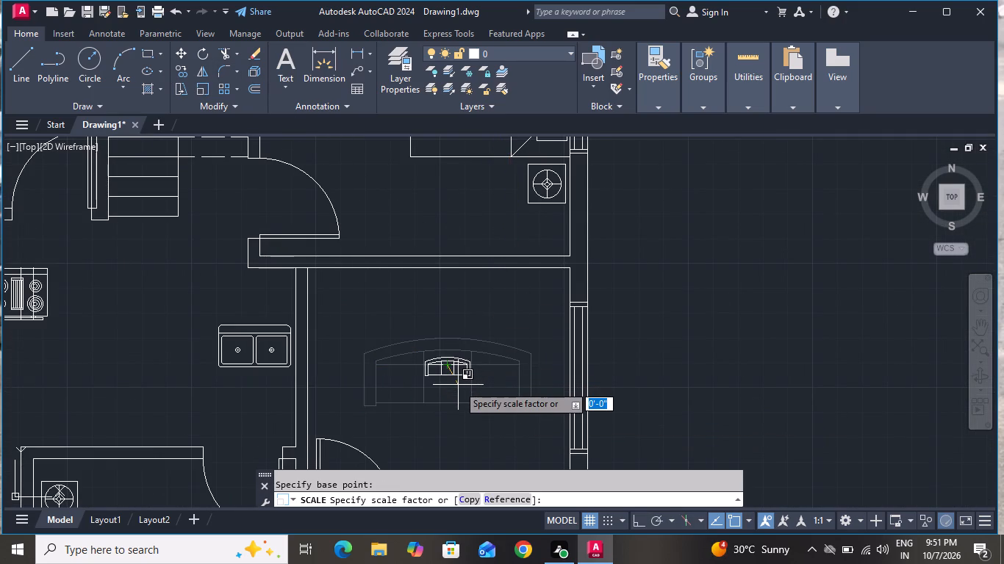
click(463, 392)
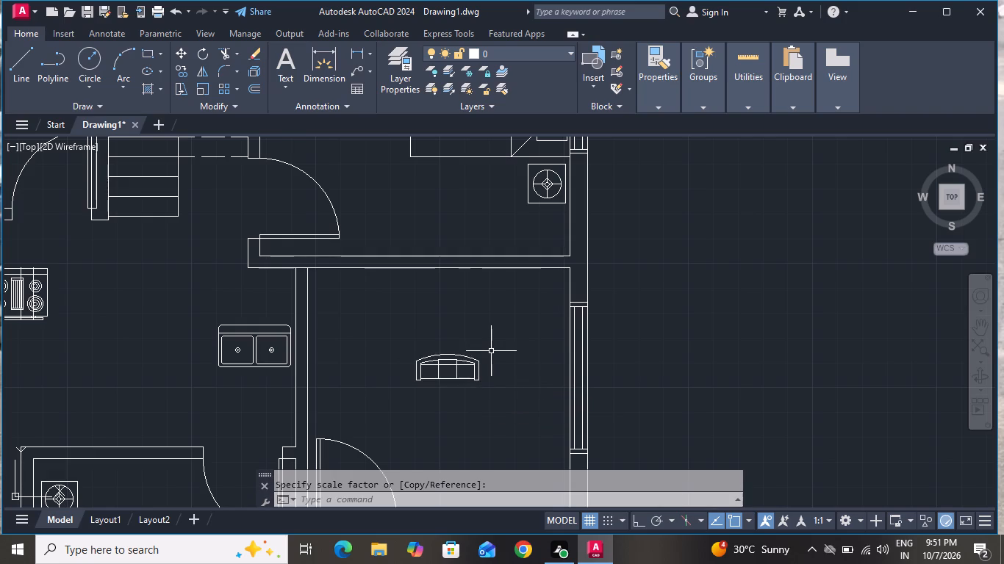
With Ortho on, rotate the sofa 90° clockwise about its southwest corner so its back faces the east wall.
click(491, 347)
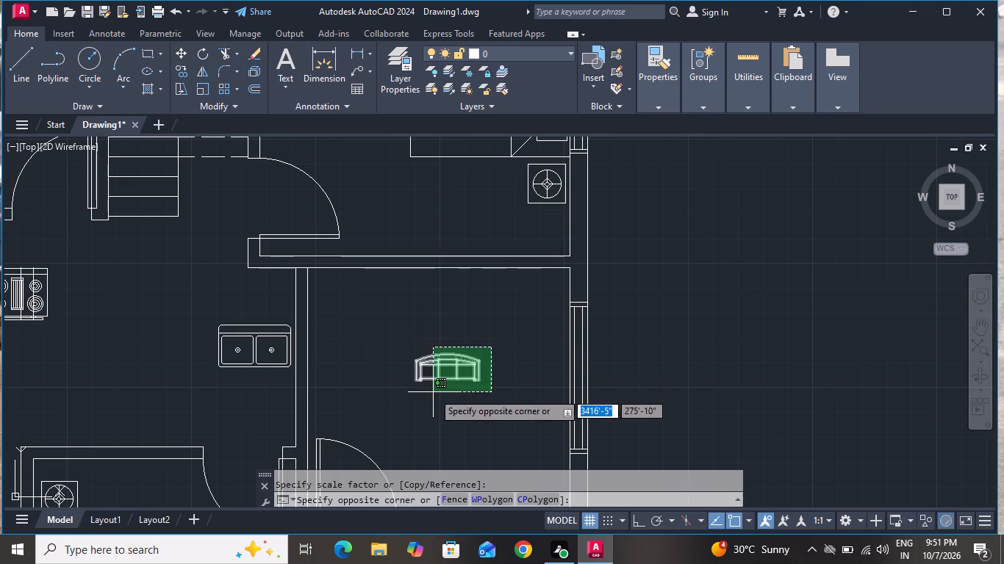
click(433, 392)
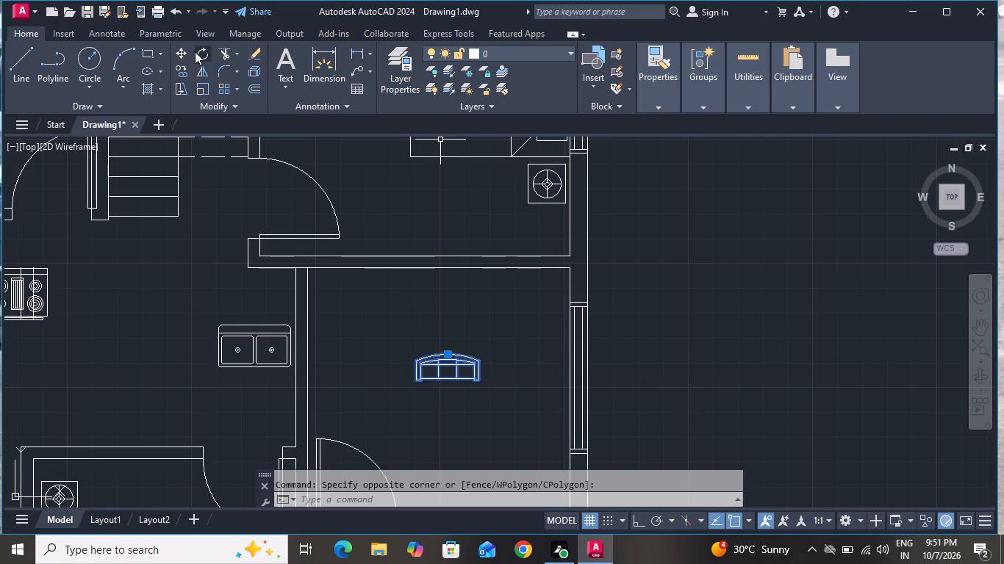
click(196, 51)
click(416, 383)
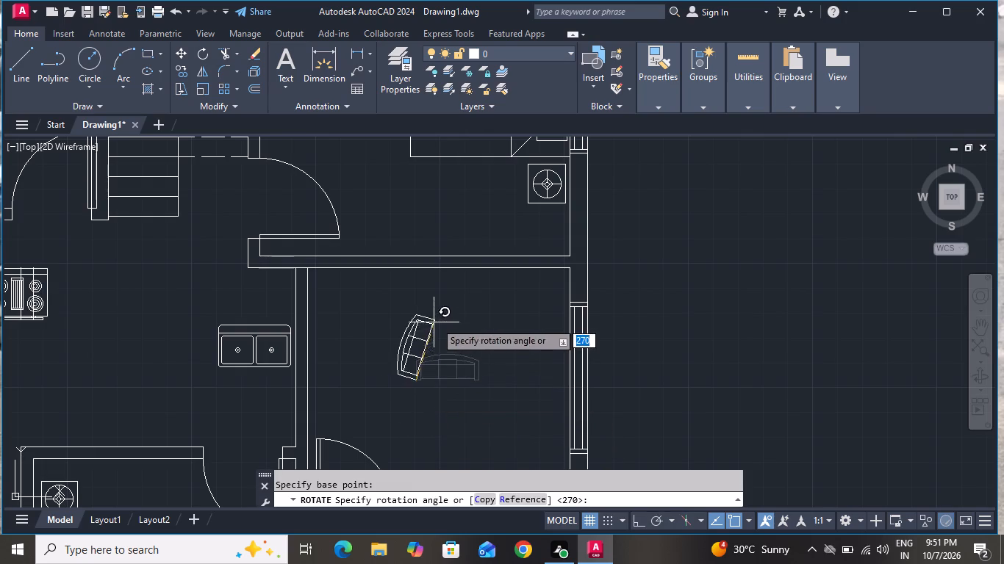
click(634, 524)
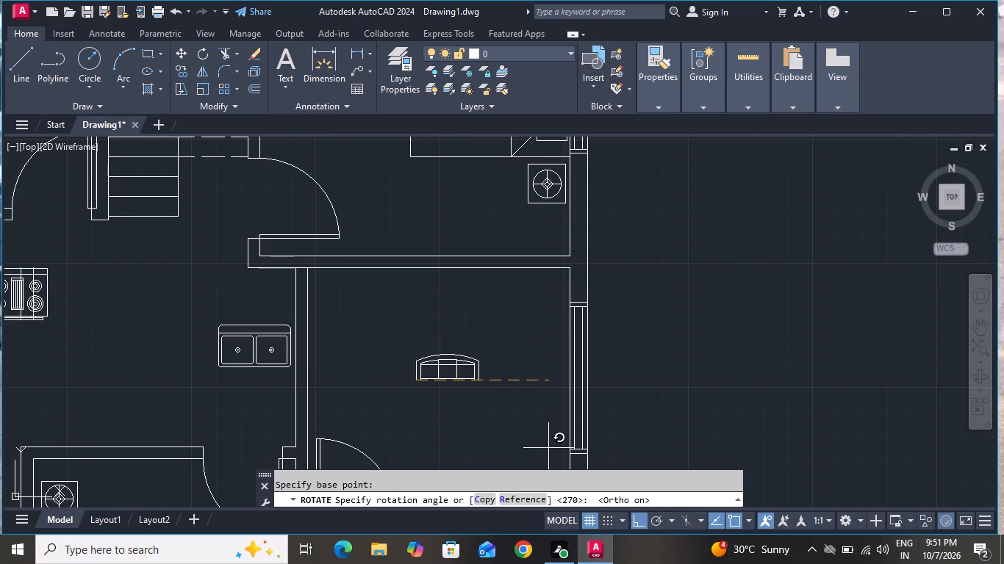
click(443, 452)
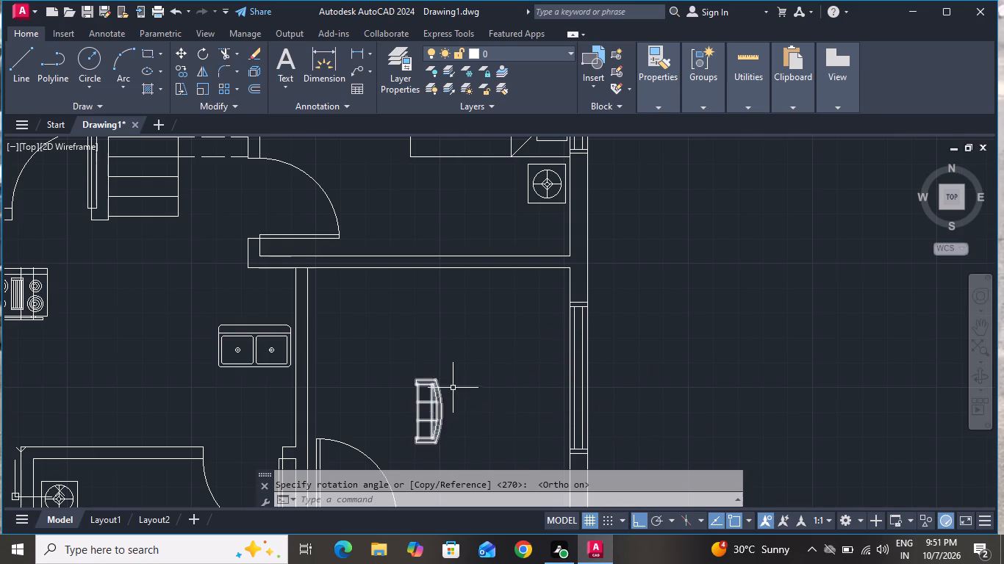
With Ortho off, move the rotated sofa by its northwest corner to just inside the east wall window.
click(453, 388)
click(416, 419)
click(635, 515)
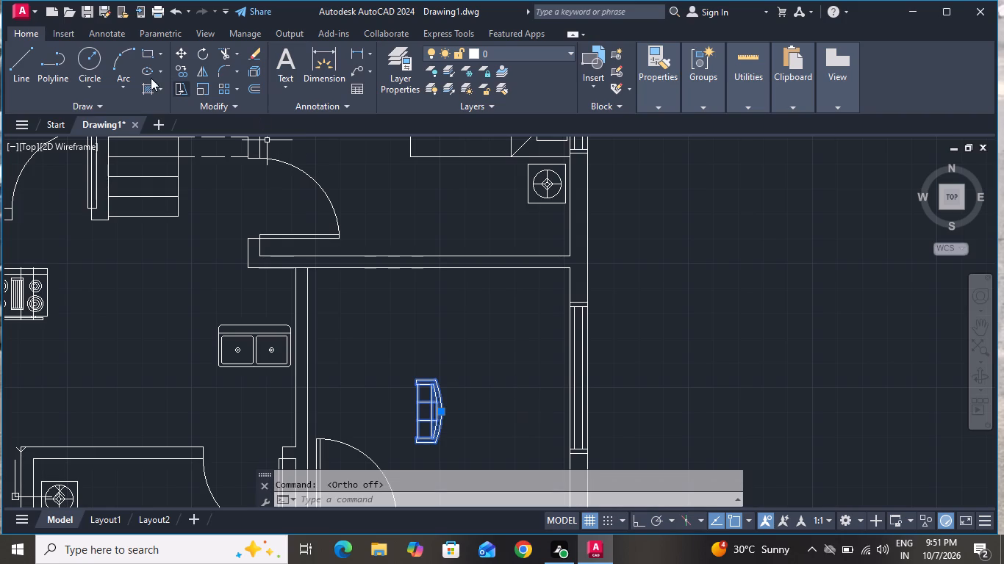
click(177, 53)
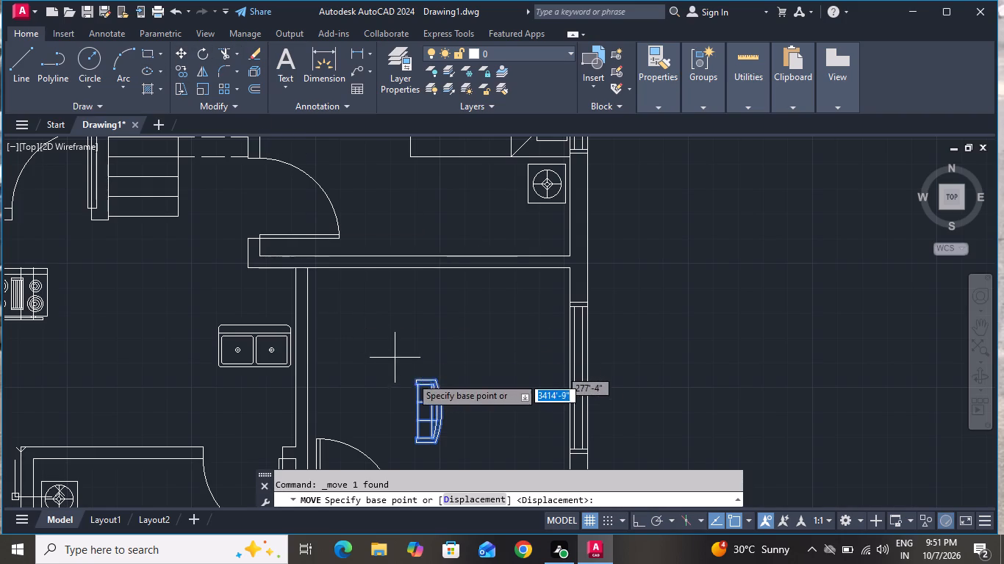
click(412, 377)
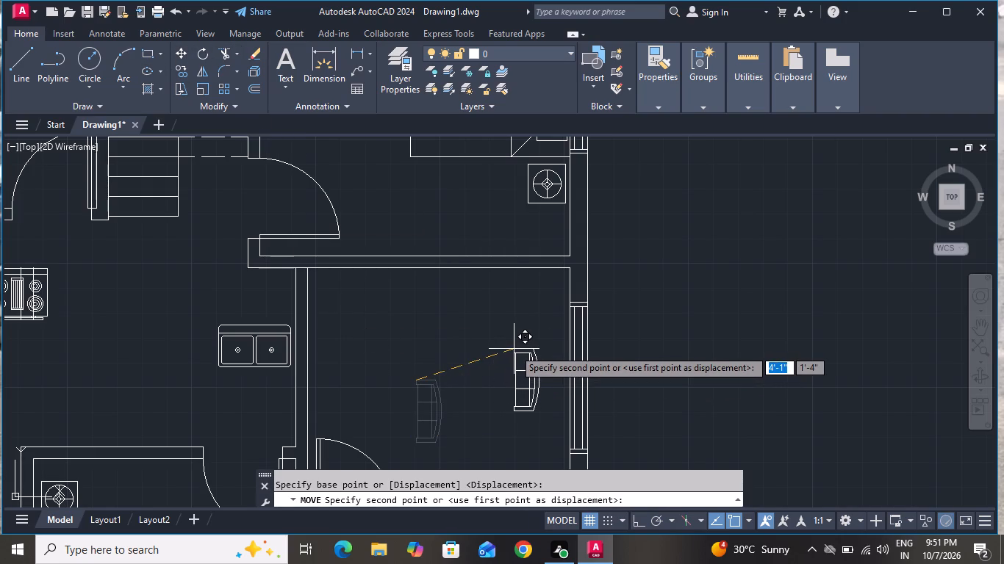
click(526, 347)
Scale the sofa up about its centre so it extends further along the east window.
scroll(467, 326, down, 2)
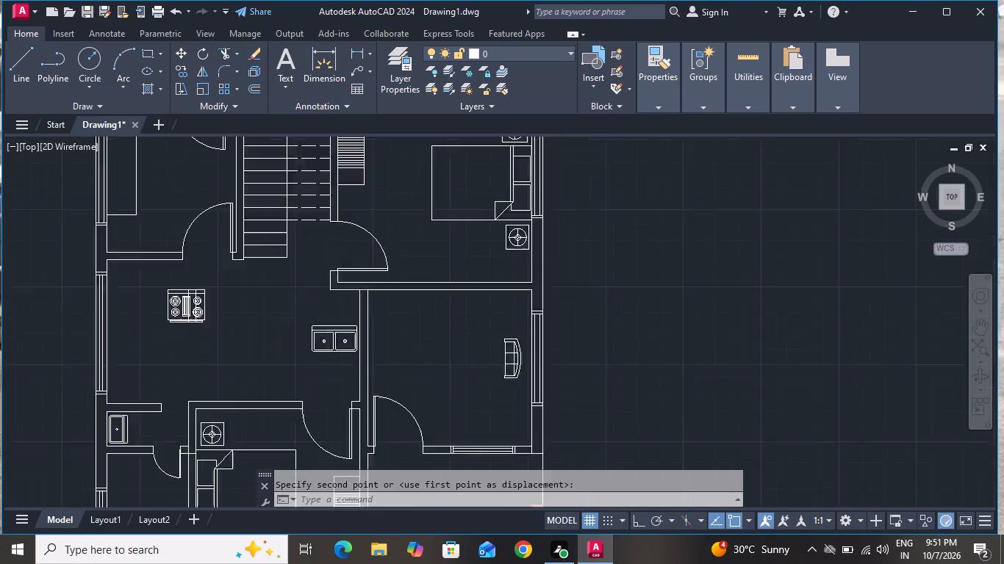
scroll(444, 312, down, 2)
scroll(442, 307, up, 3)
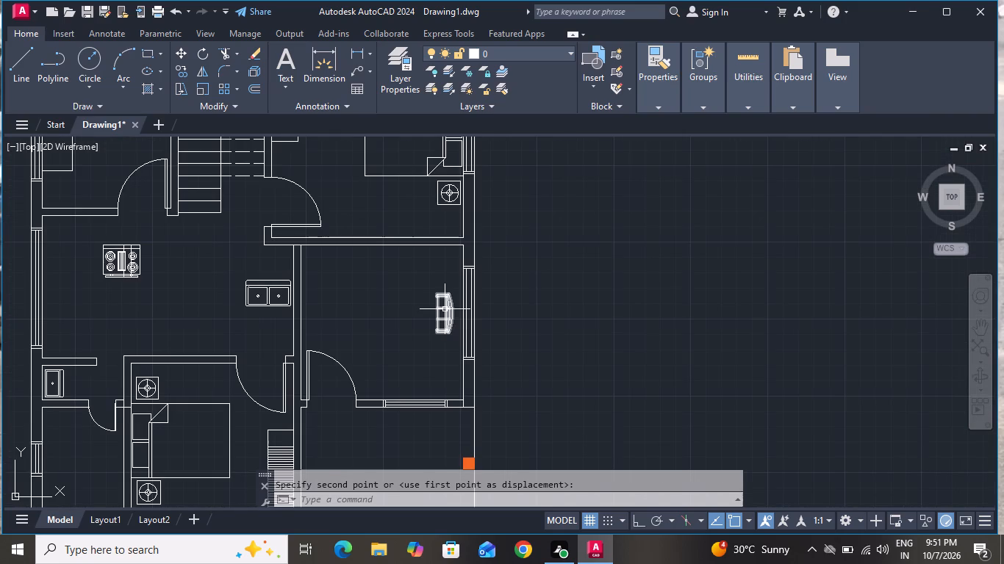
click(445, 309)
click(202, 93)
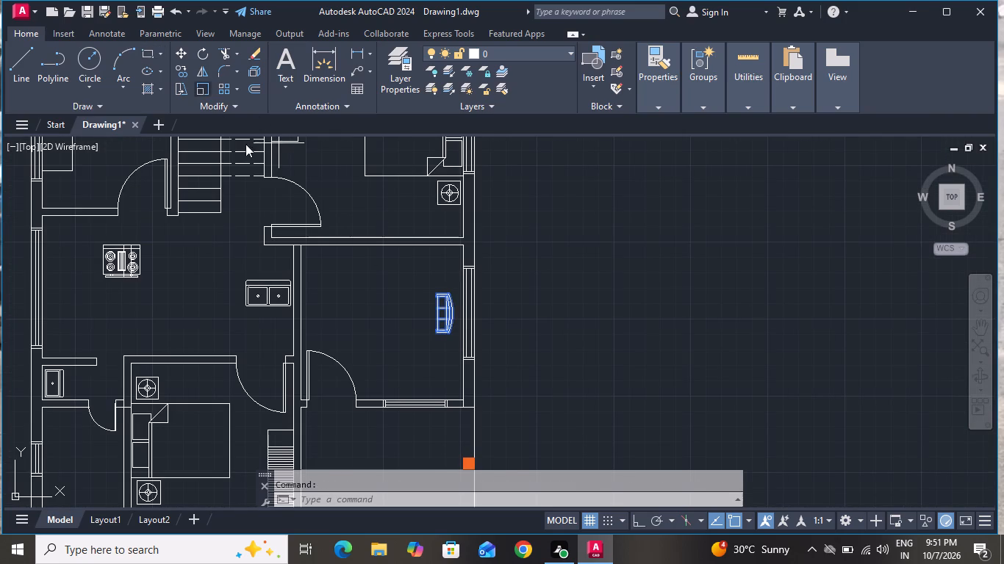
click(446, 311)
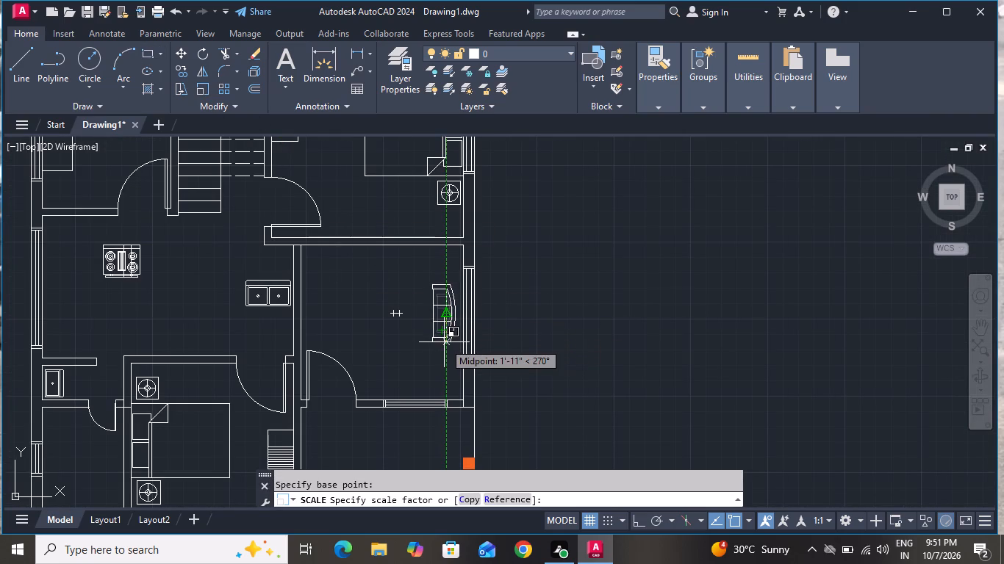
click(444, 348)
Examine the sofa's fit in the overall floor plan and the remaining furniture blocks outside it.
scroll(398, 290, down, 2)
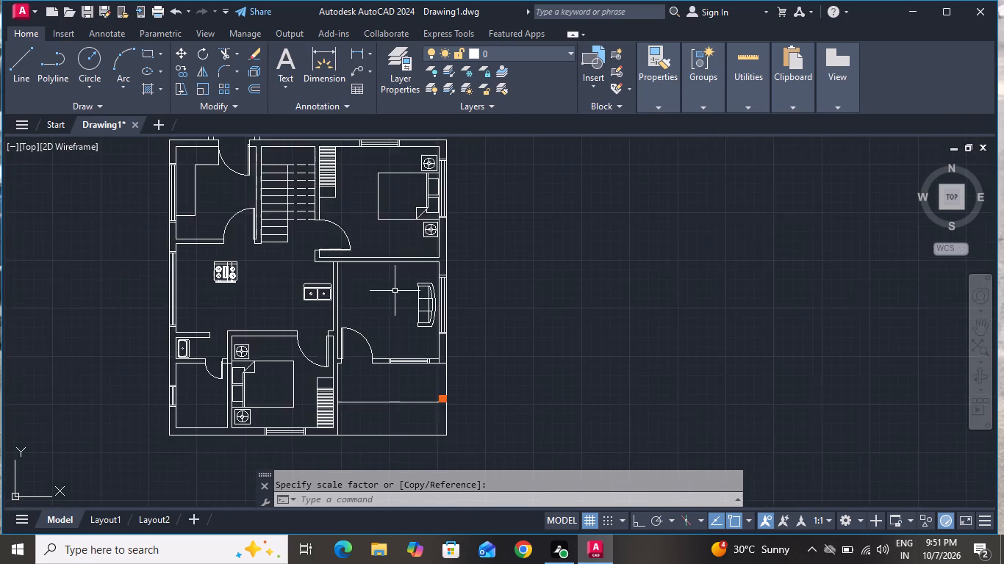
scroll(395, 291, down, 2)
scroll(416, 185, up, 1)
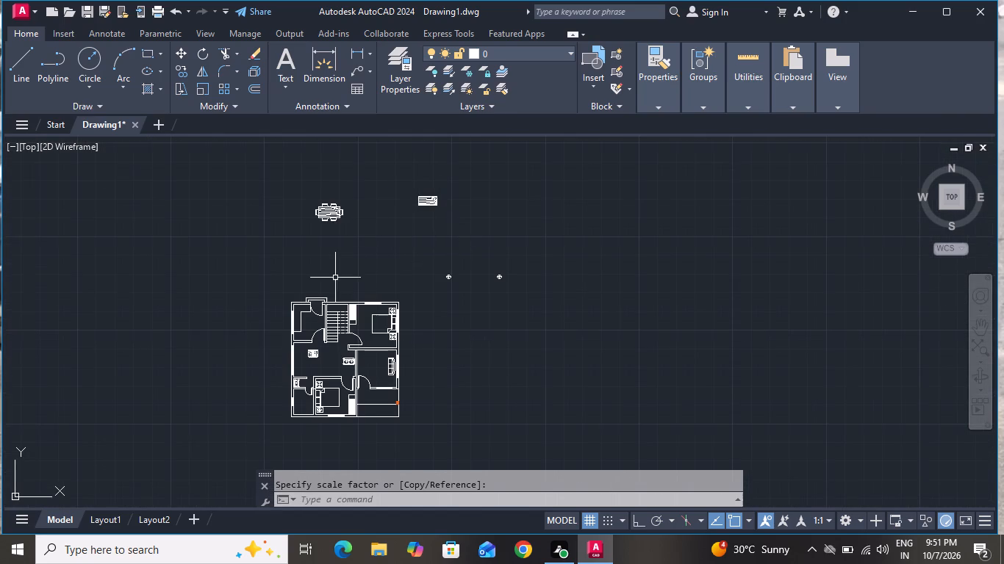
scroll(333, 278, down, 1)
scroll(333, 278, up, 1)
scroll(332, 278, down, 1)
scroll(332, 278, up, 1)
scroll(332, 278, down, 1)
scroll(326, 323, up, 2)
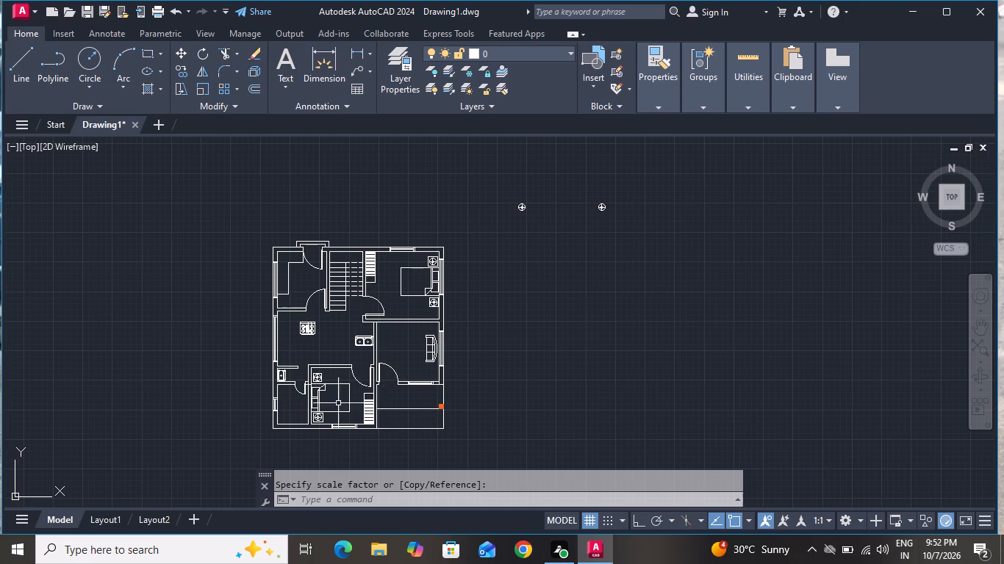
Copy the lamp side table north of the southern bedroom's bed to the sofa's south end, near the east room's southeast corner.
scroll(306, 399, up, 1)
scroll(306, 399, down, 1)
scroll(306, 397, up, 4)
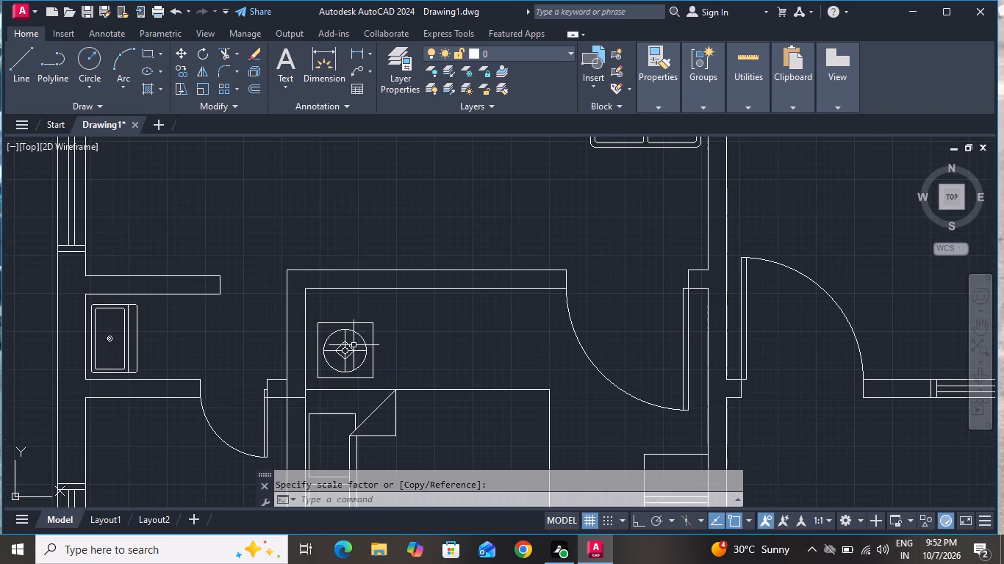
click(398, 315)
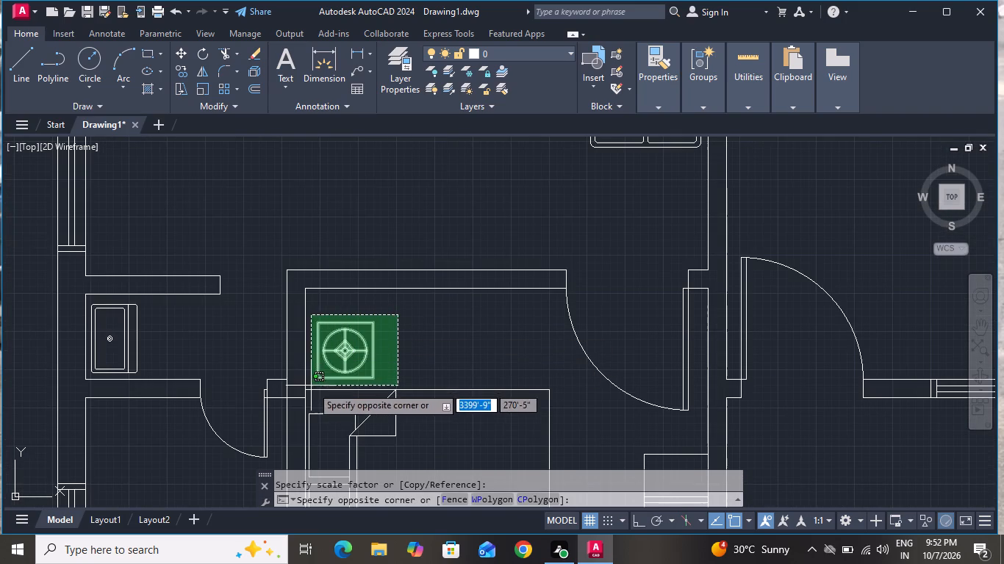
click(313, 387)
click(179, 70)
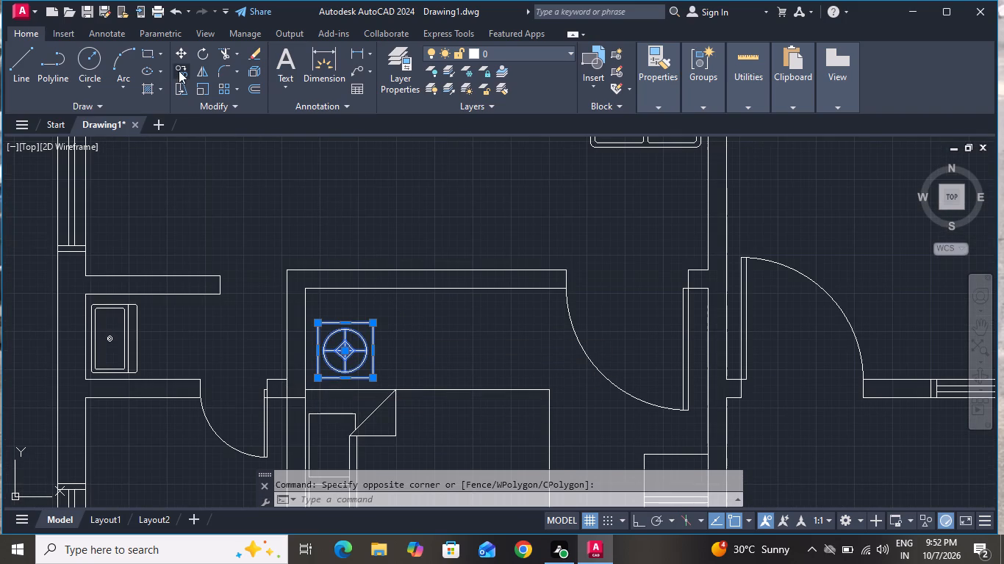
click(368, 375)
scroll(441, 345, down, 3)
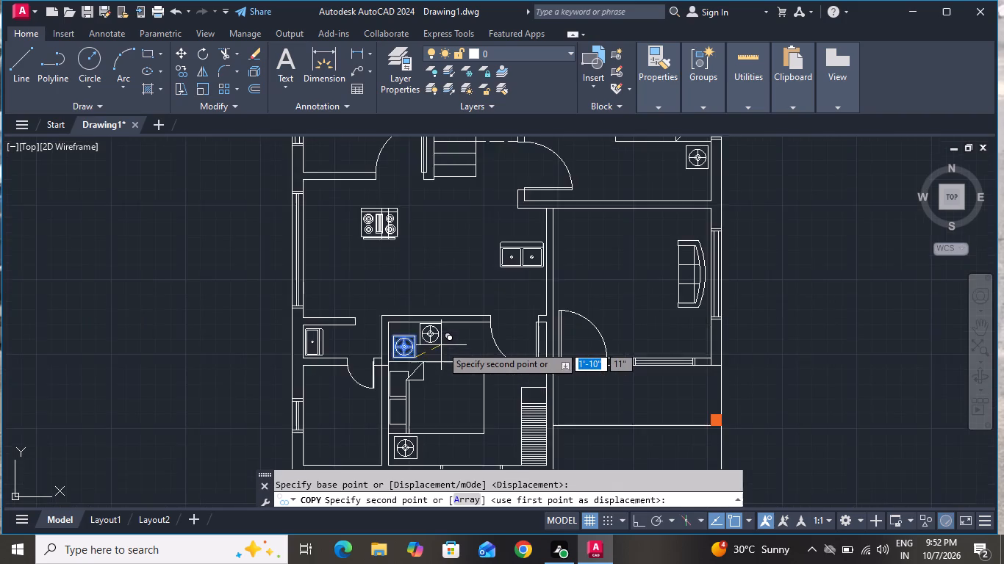
scroll(440, 342, down, 1)
scroll(440, 342, up, 1)
scroll(689, 338, down, 1)
scroll(690, 338, up, 1)
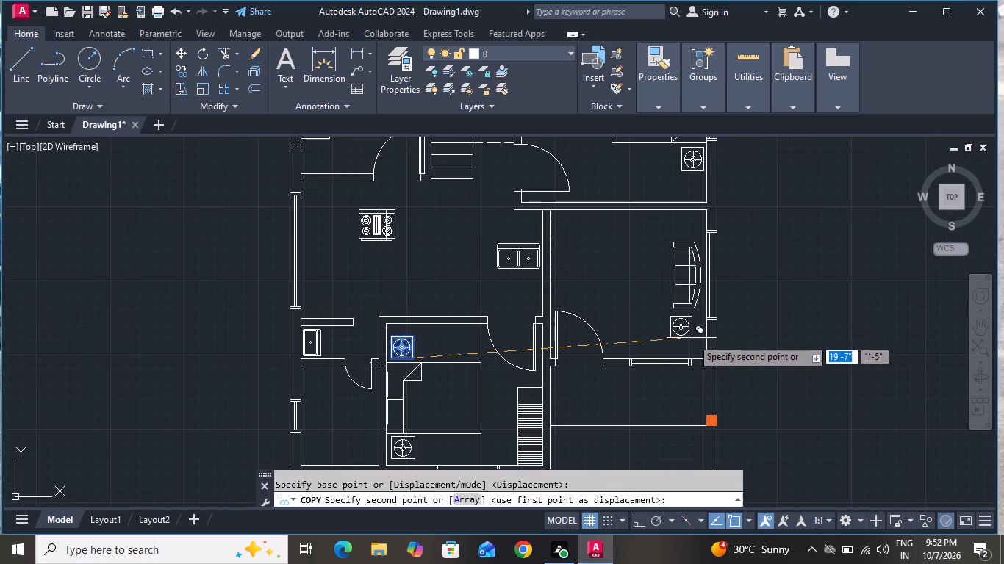
scroll(692, 338, up, 2)
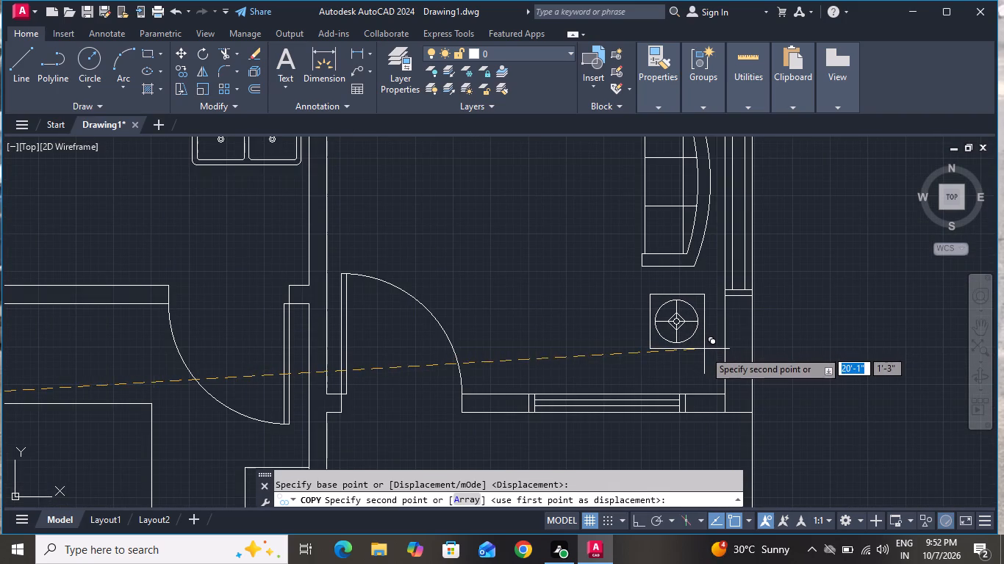
click(705, 351)
right_click(569, 311)
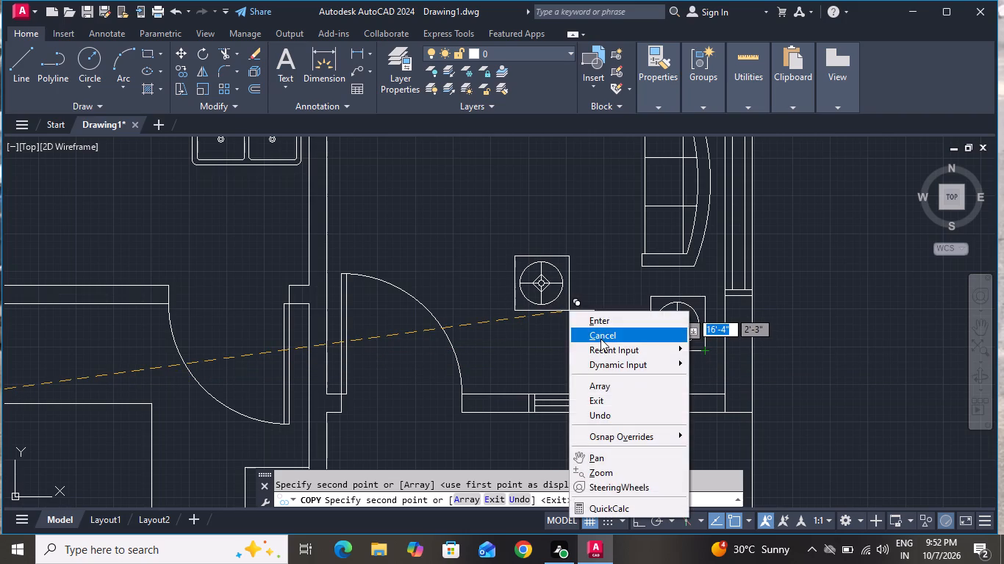
click(600, 339)
Examine the copied side table's placement, the overall floor plan and the remaining table blocks outside it.
scroll(570, 311, down, 2)
scroll(570, 311, up, 2)
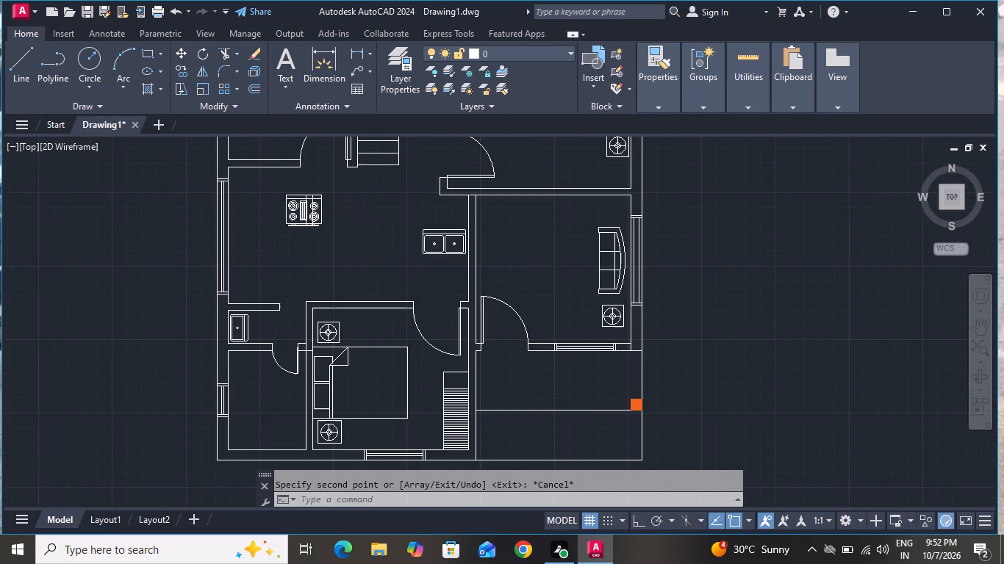
scroll(570, 311, down, 1)
scroll(570, 311, up, 1)
scroll(570, 311, down, 1)
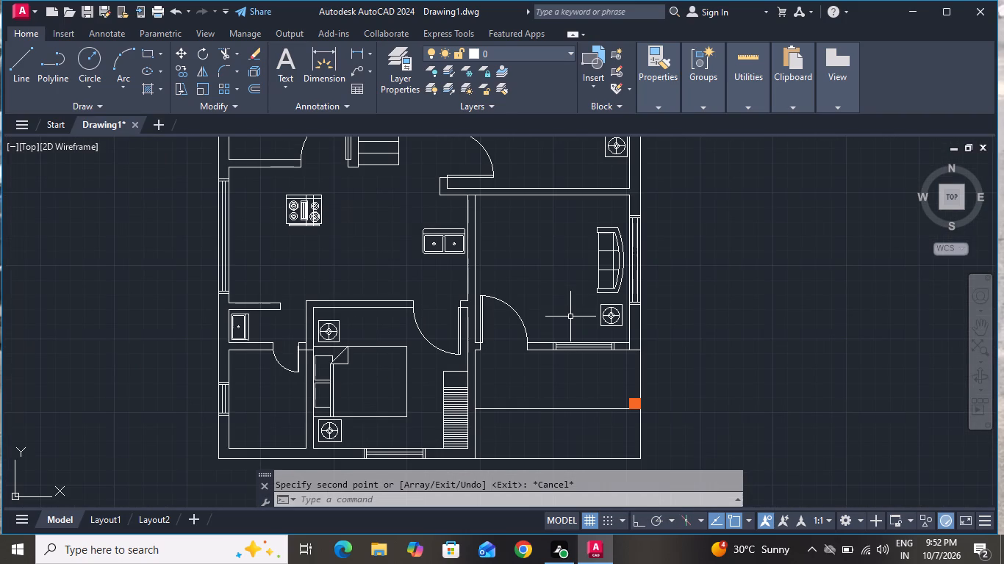
scroll(570, 317, up, 1)
scroll(570, 320, down, 3)
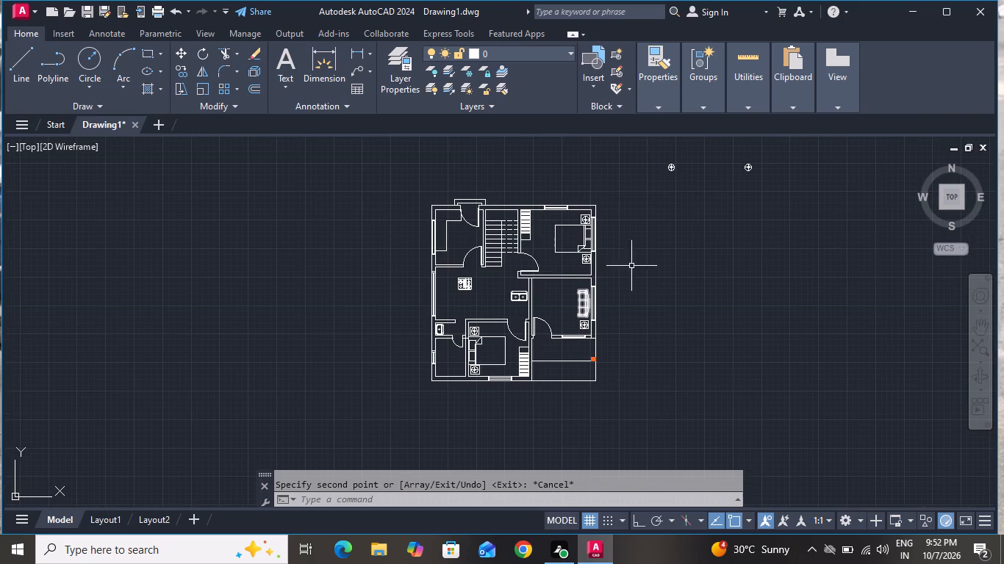
scroll(650, 235, up, 1)
scroll(650, 235, down, 1)
scroll(650, 235, up, 1)
scroll(634, 261, down, 3)
scroll(622, 173, up, 3)
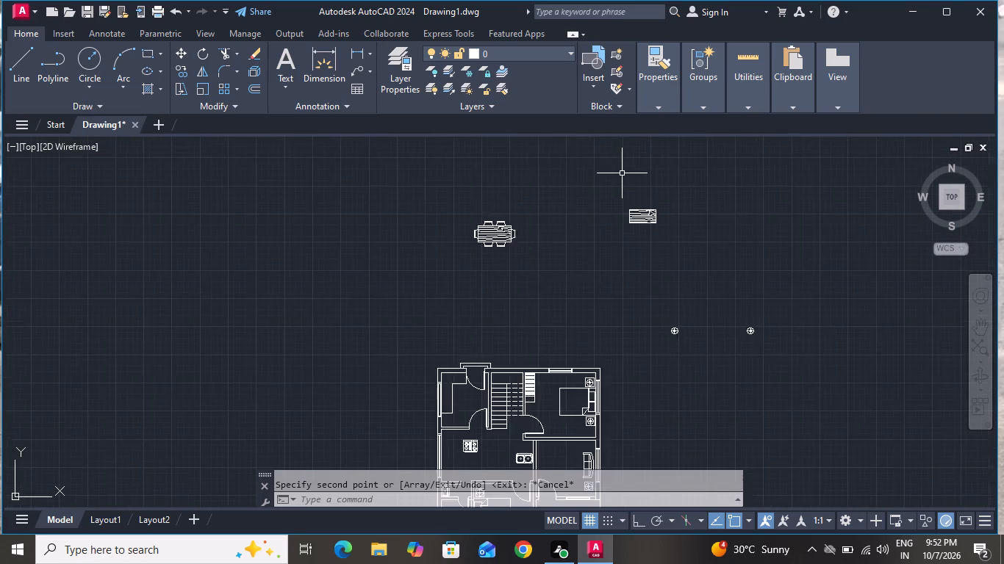
Move the wood-grain coffee table from north of the plan into the east room, just west of the sofa.
click(676, 221)
click(636, 294)
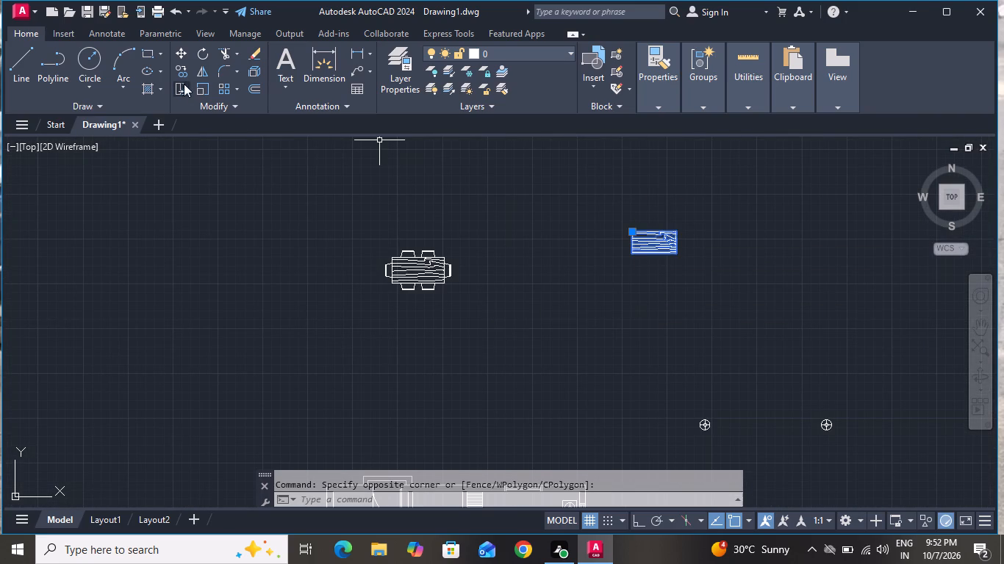
click(186, 54)
click(656, 242)
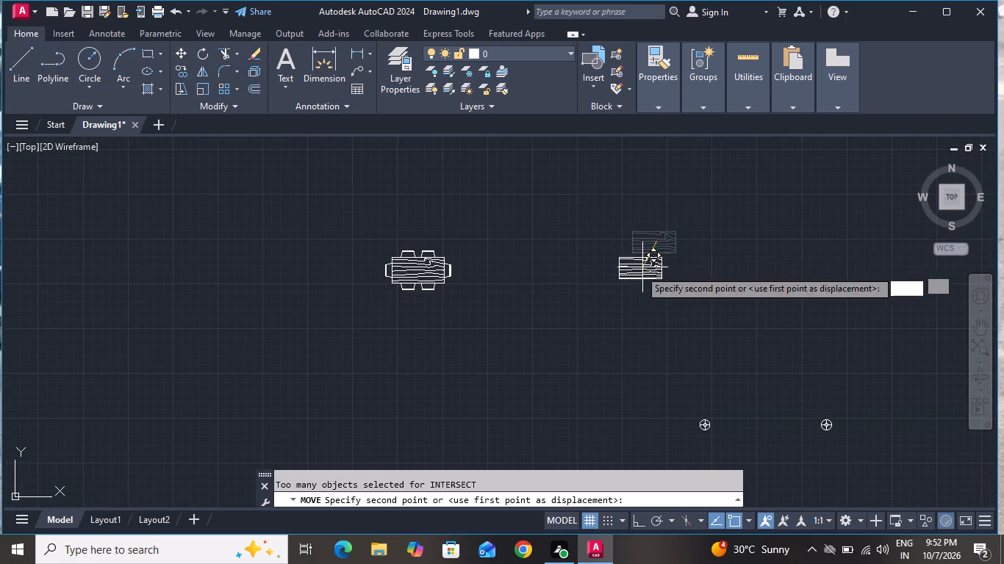
scroll(539, 314, down, 3)
scroll(498, 266, up, 1)
scroll(498, 266, down, 1)
scroll(508, 414, up, 2)
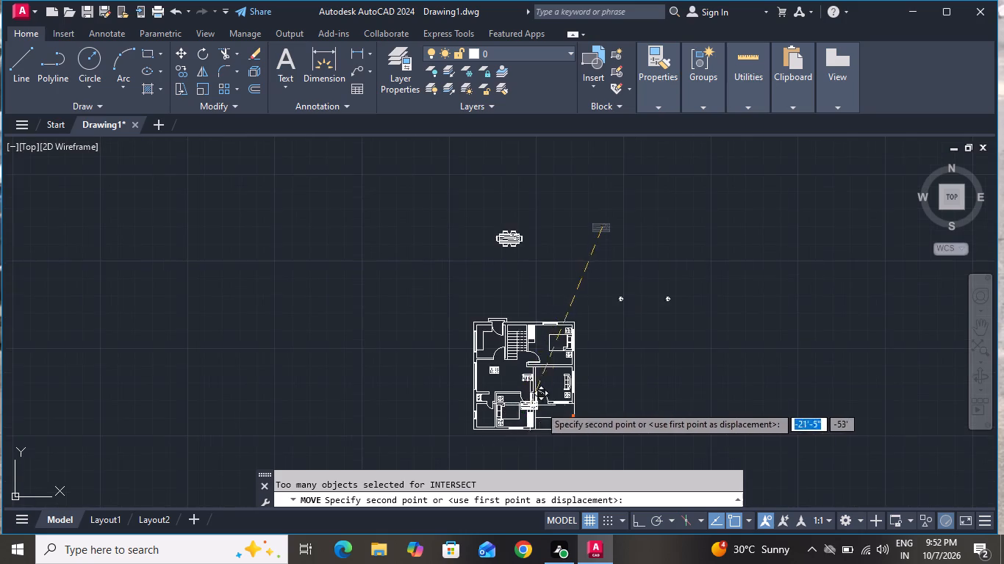
scroll(543, 403, up, 6)
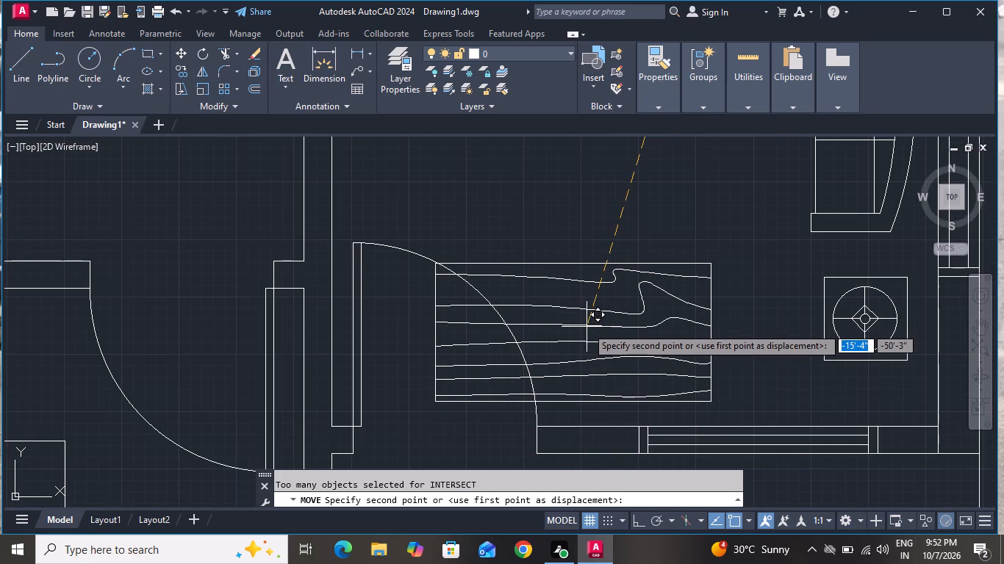
scroll(620, 243, down, 2)
scroll(620, 243, up, 1)
scroll(620, 247, down, 3)
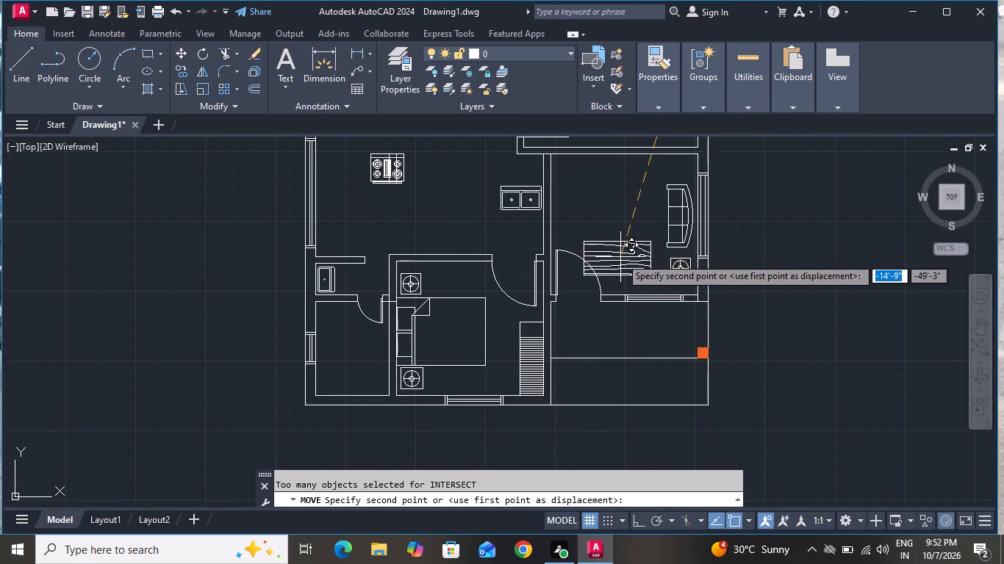
click(625, 217)
Rotate the coffee table 90° counterclockwise about its southwest corner, using Ortho only for the rotation.
click(626, 217)
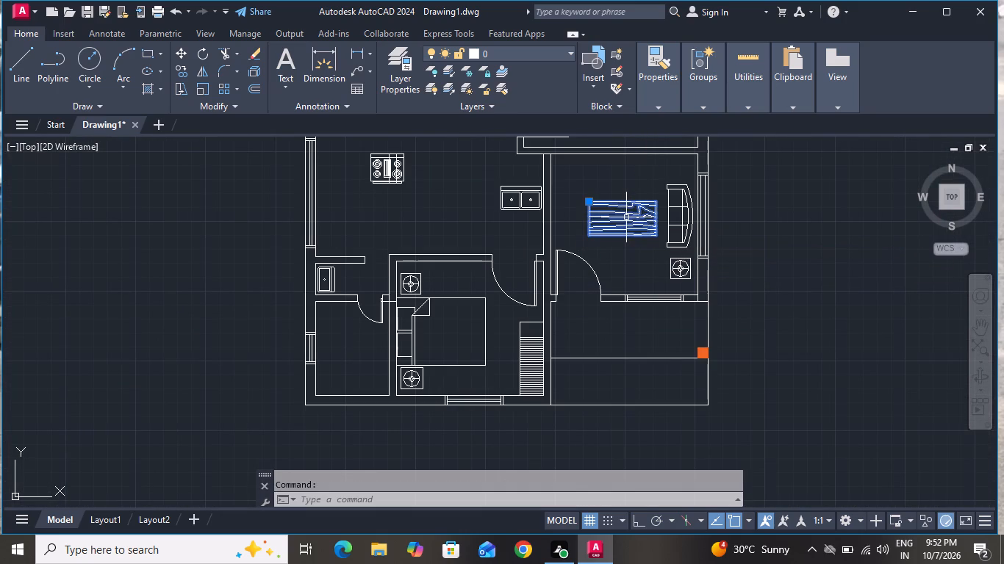
click(208, 47)
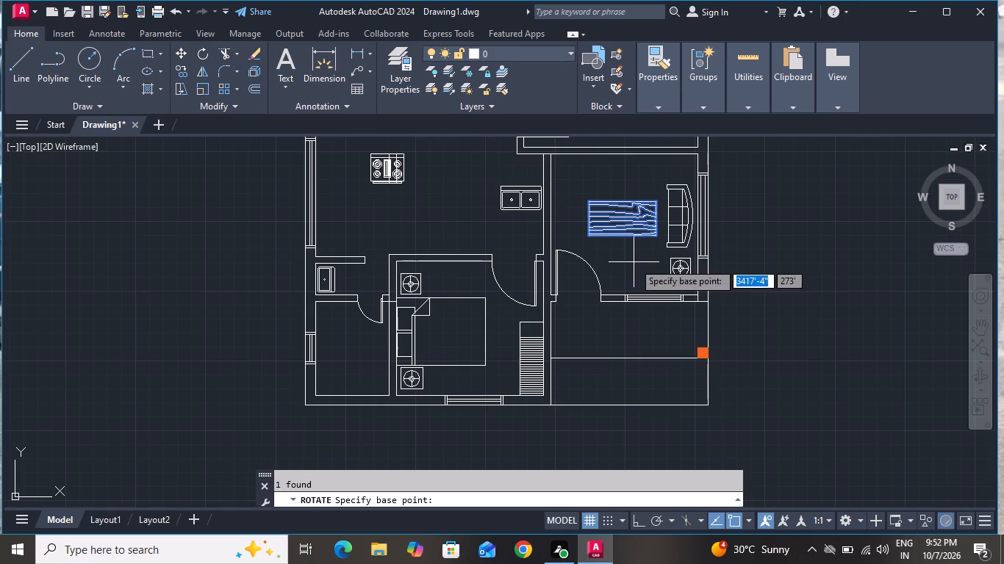
click(637, 520)
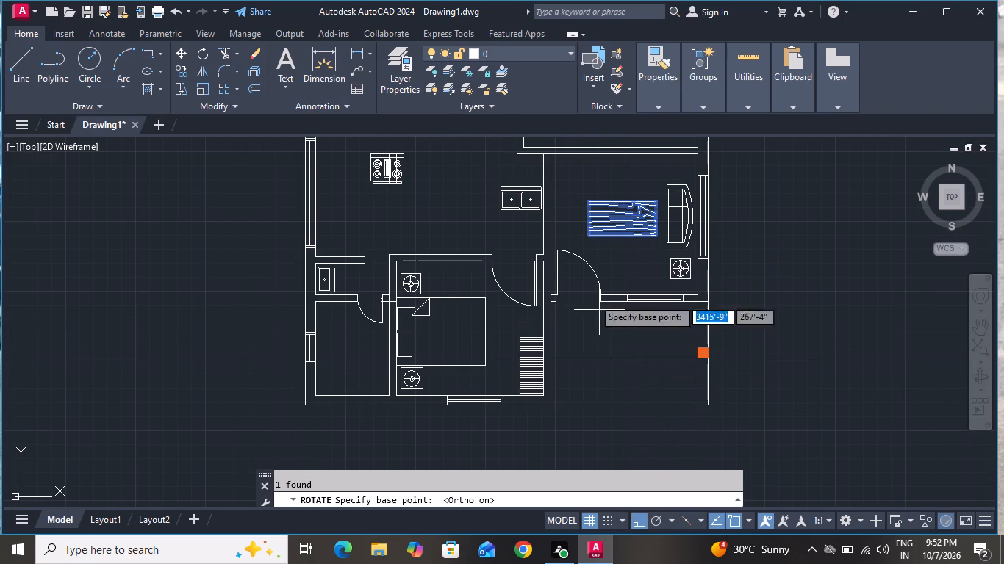
click(588, 237)
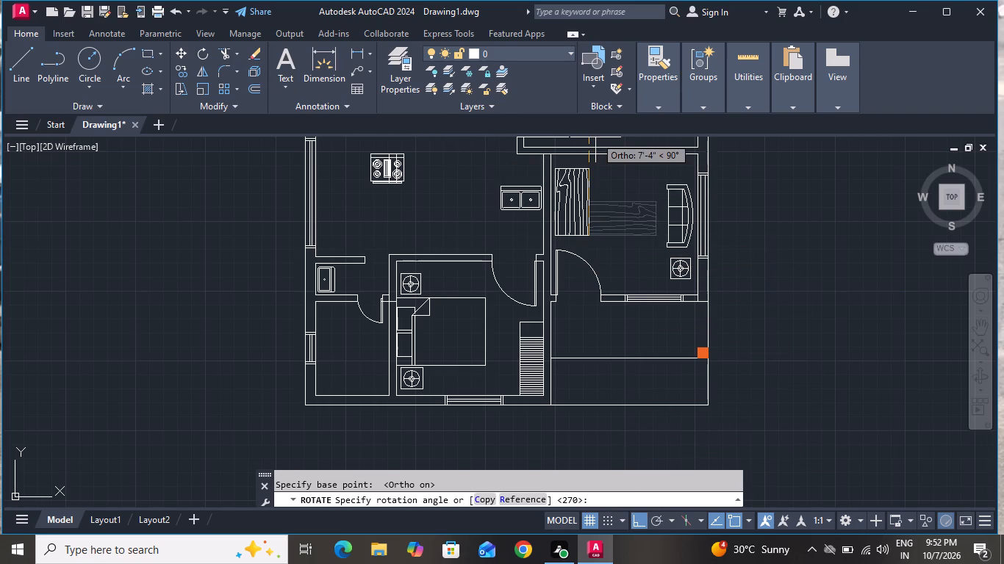
click(596, 137)
click(603, 186)
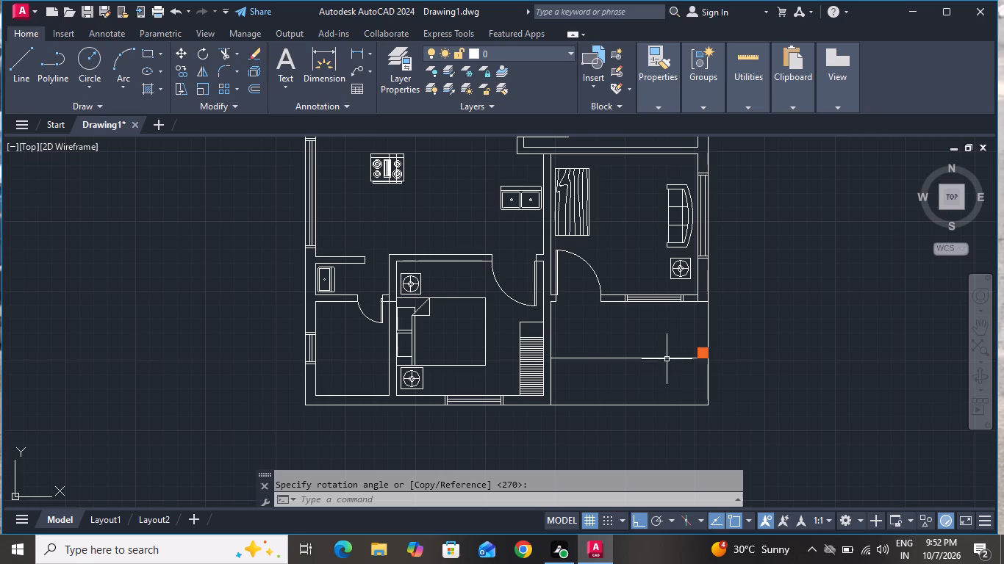
click(636, 520)
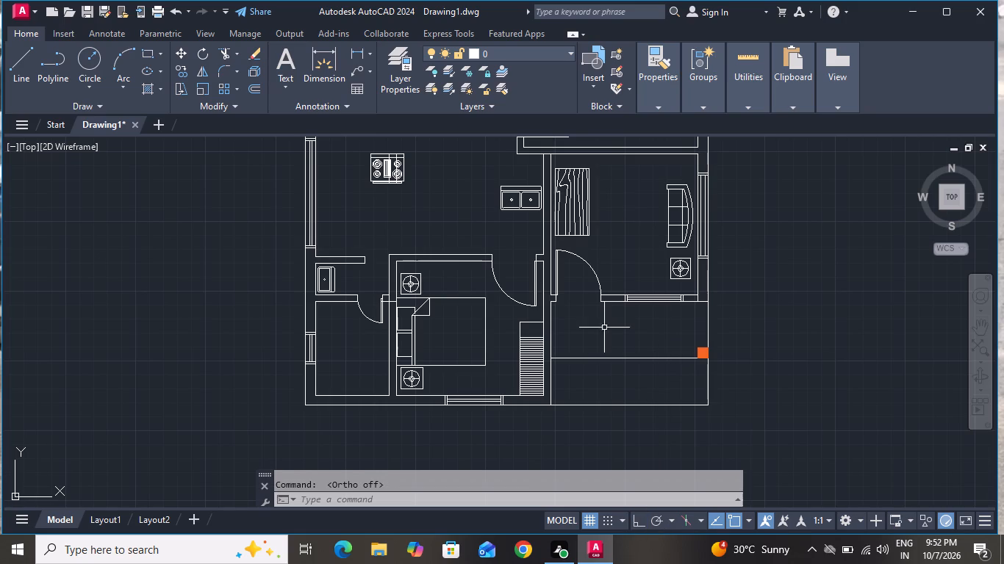
Move the rotated coffee table east, away from the room's west wall and in front of the sofa.
click(587, 210)
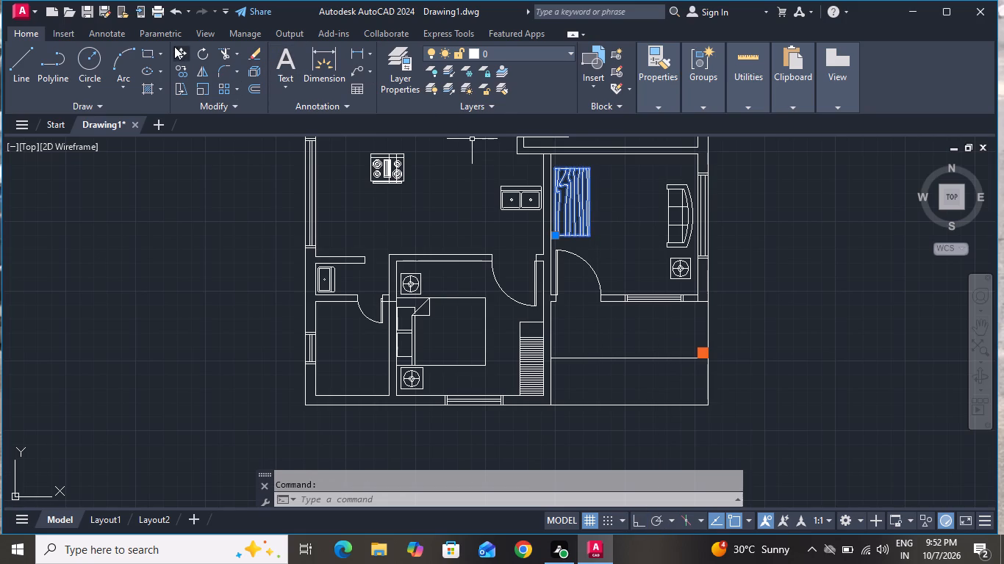
click(174, 46)
click(587, 236)
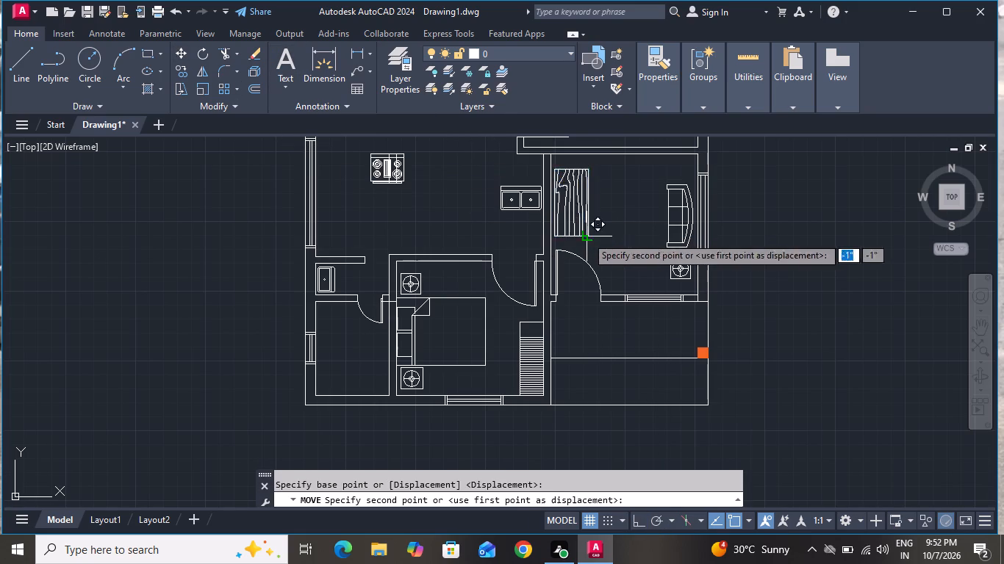
click(644, 253)
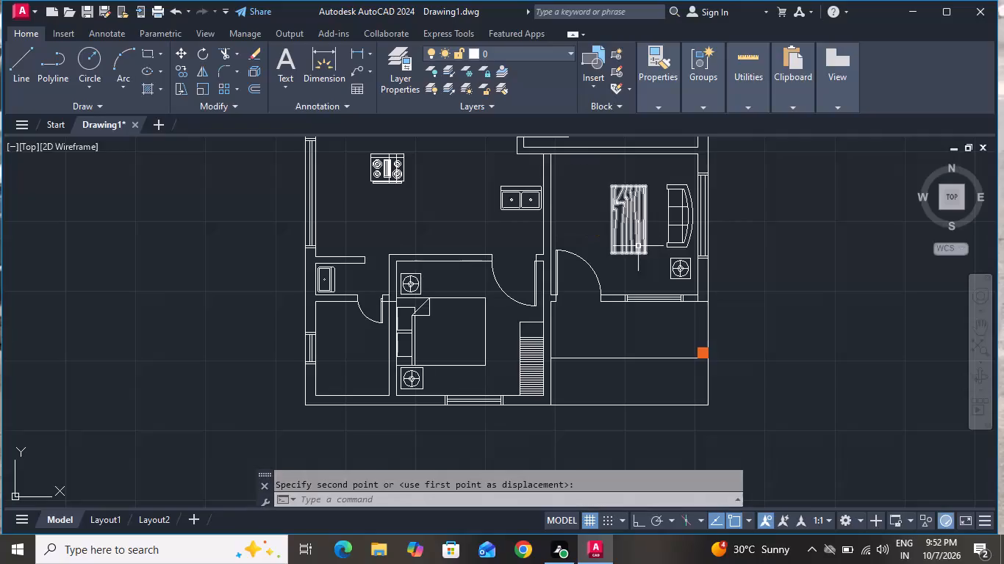
Scale the coffee table down about its centre to roughly half size in front of the sofa.
click(631, 235)
click(198, 86)
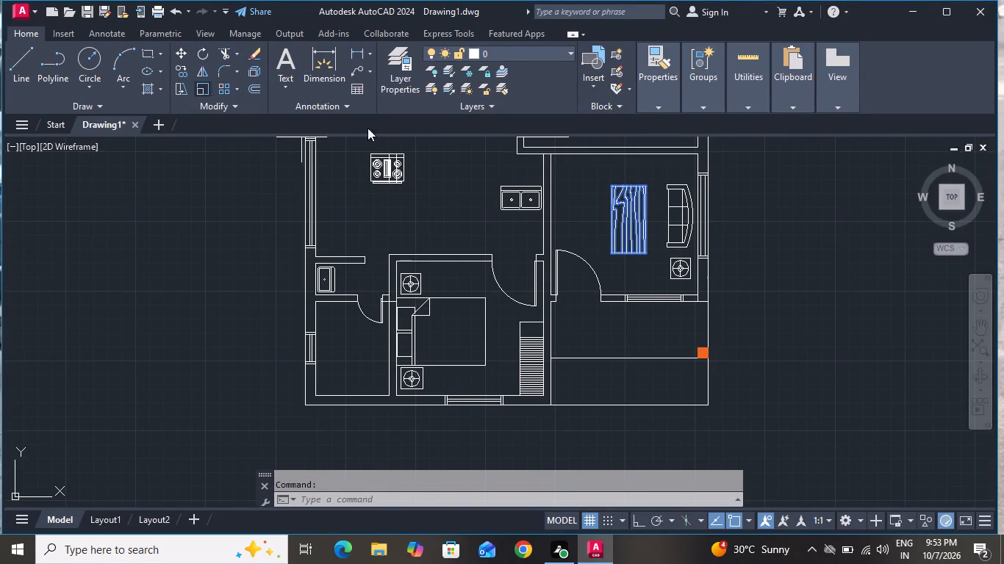
click(629, 217)
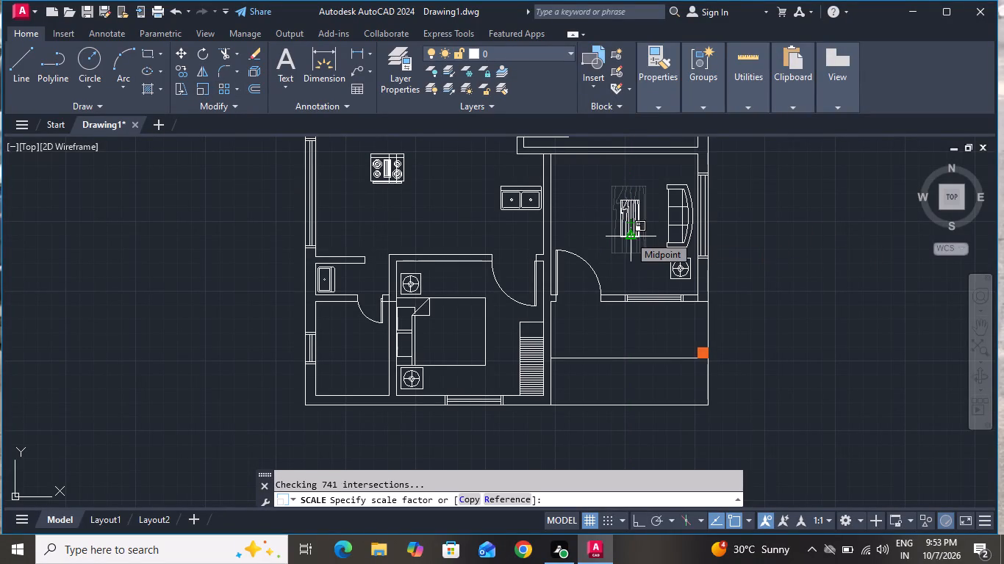
click(629, 236)
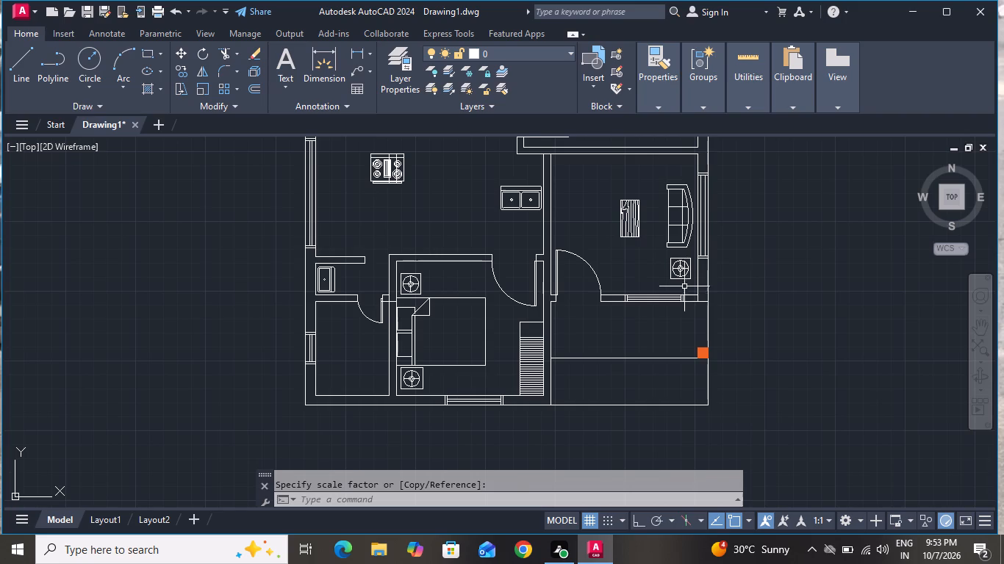
Move the six-chair dining table from north of the plan into the kitchen, just south of the stove beside the west window.
scroll(684, 289, down, 3)
scroll(736, 204, down, 1)
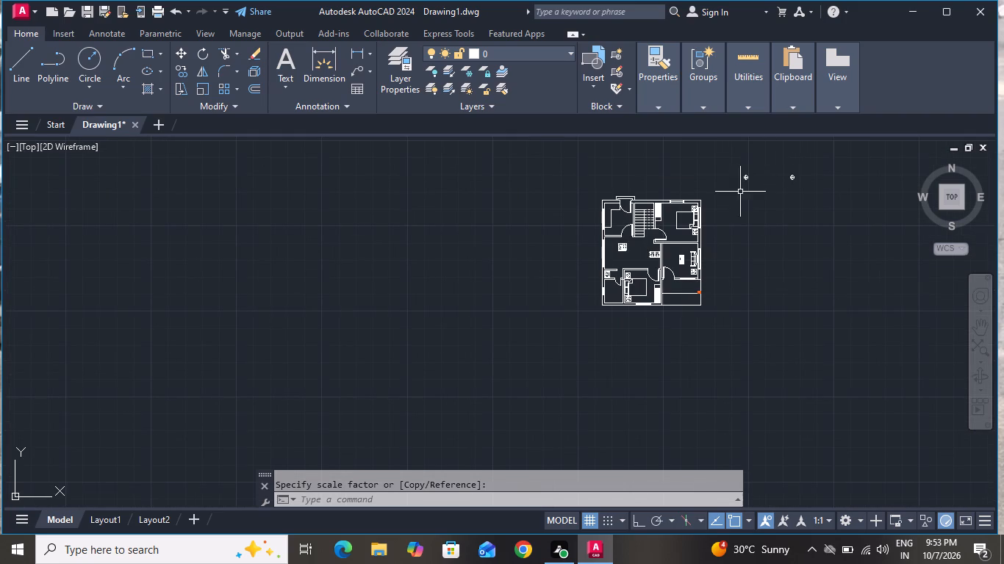
scroll(733, 219, up, 1)
scroll(656, 173, down, 2)
scroll(656, 138, up, 2)
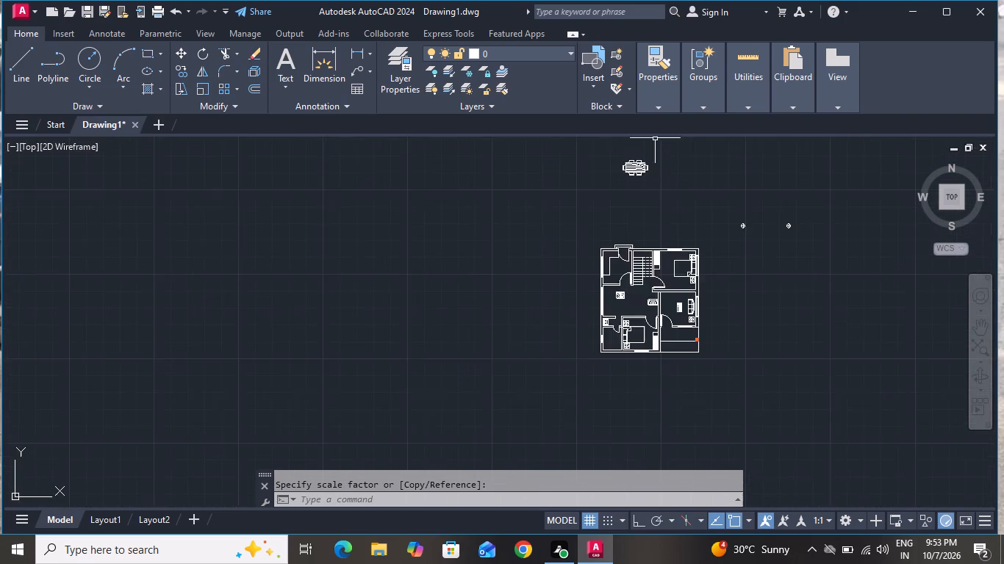
scroll(641, 152, down, 1)
scroll(641, 152, up, 2)
click(662, 150)
click(581, 201)
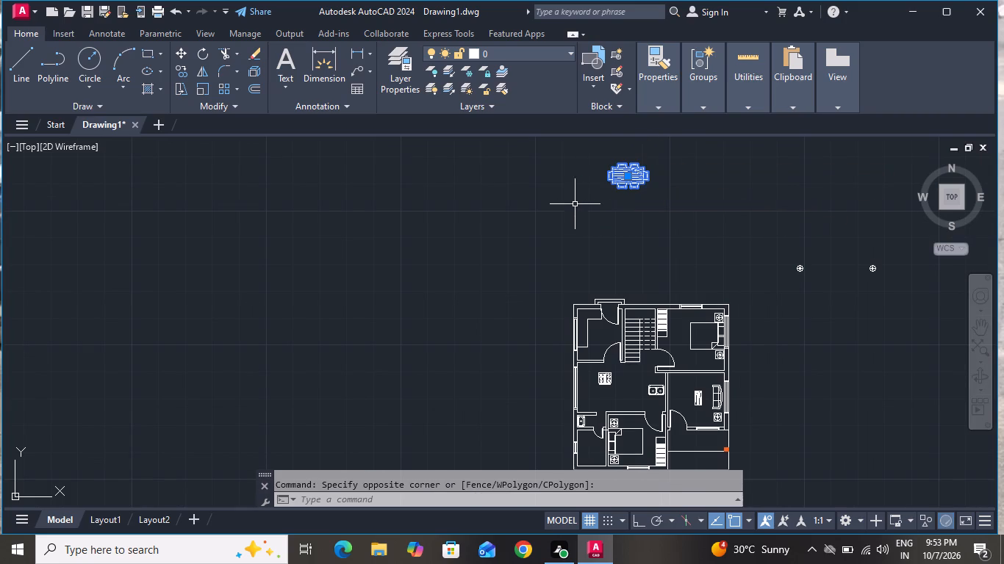
click(183, 55)
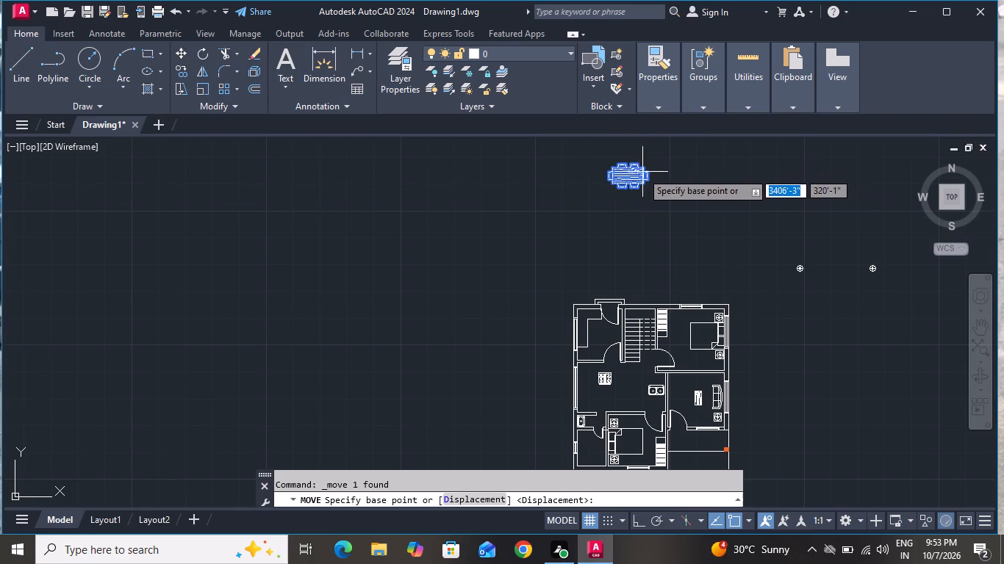
click(626, 177)
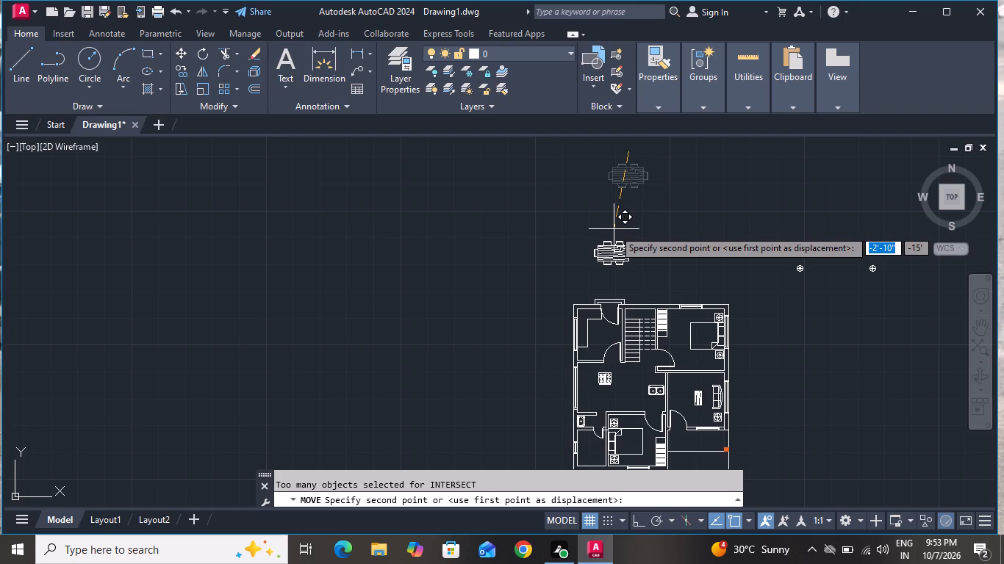
scroll(619, 251, down, 2)
scroll(630, 313, up, 2)
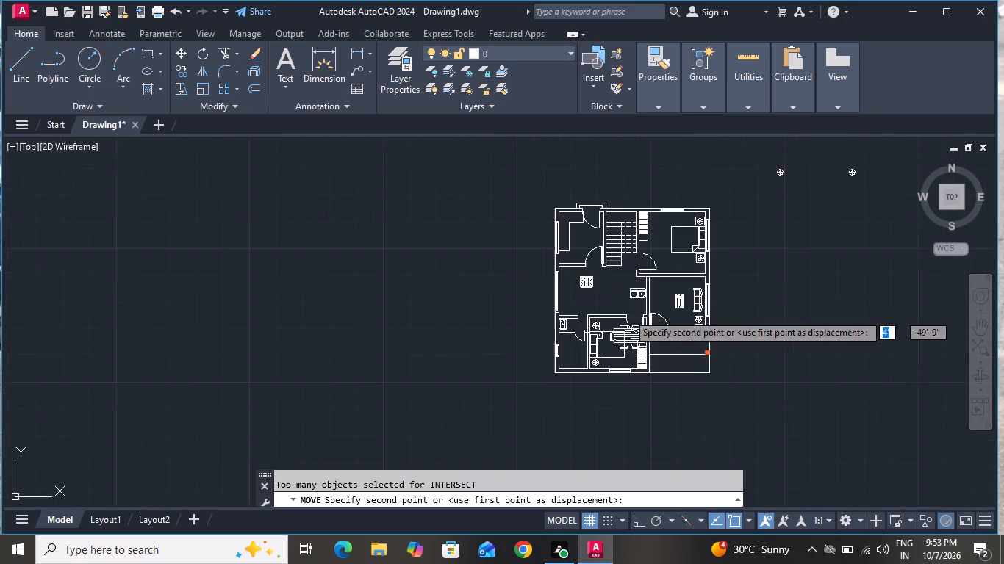
scroll(582, 277, up, 1)
scroll(581, 277, down, 1)
scroll(579, 281, up, 4)
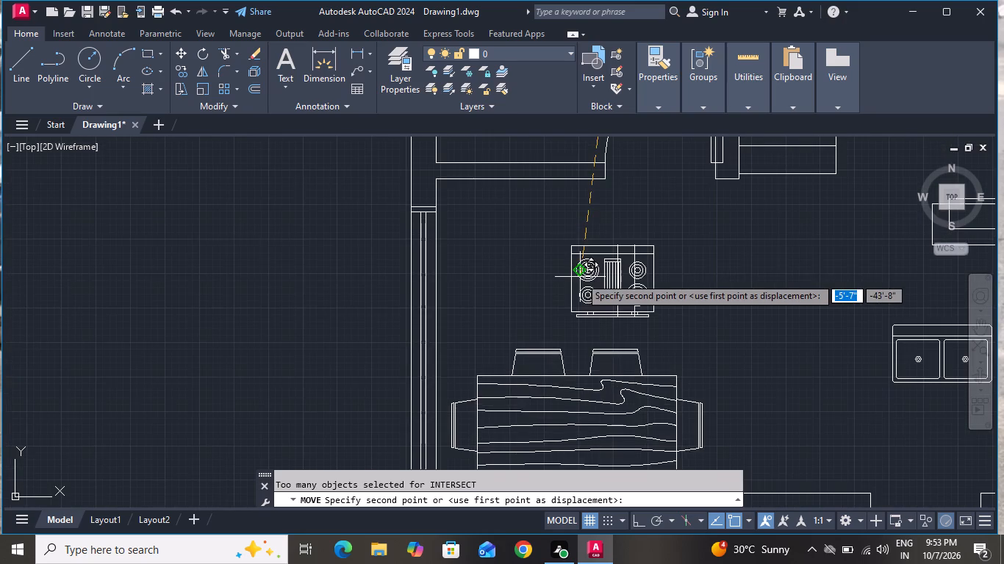
click(591, 252)
Move the stove out of the kitchen to the empty area west of the plan's outer wall.
click(620, 253)
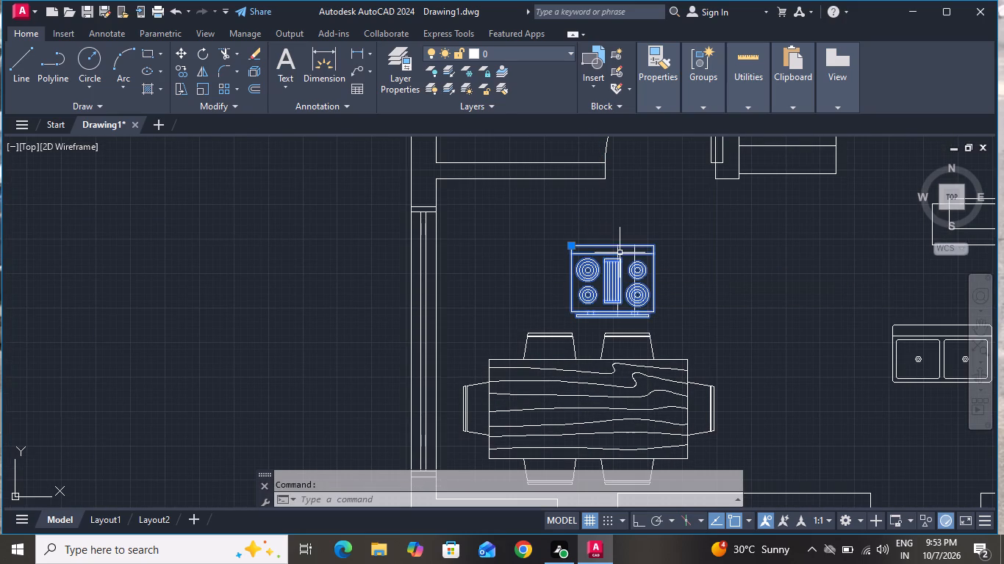
click(189, 54)
click(579, 294)
click(171, 254)
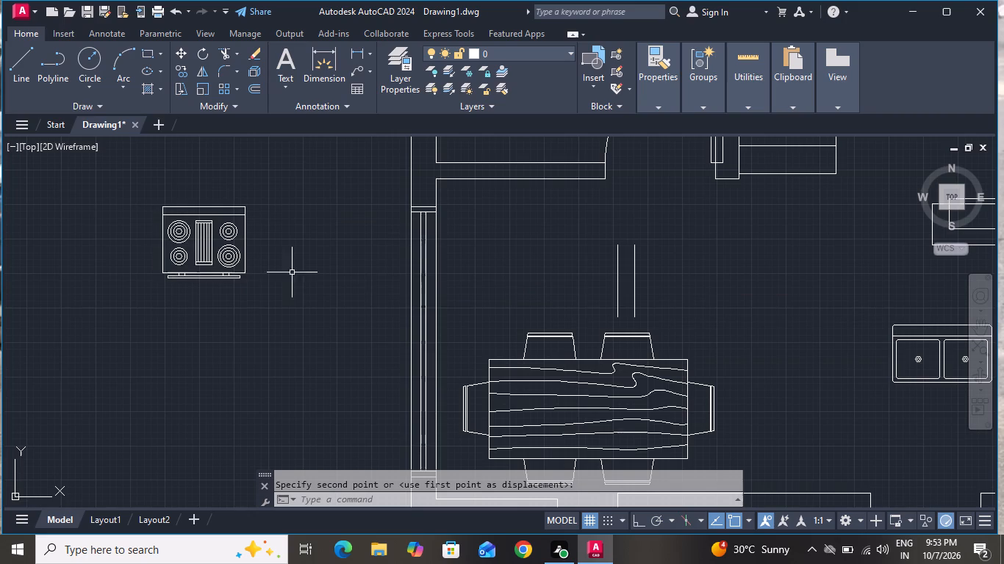
Delete the two short parallel vertical lines left at the stove's former spot north of the dining table.
click(686, 252)
click(590, 279)
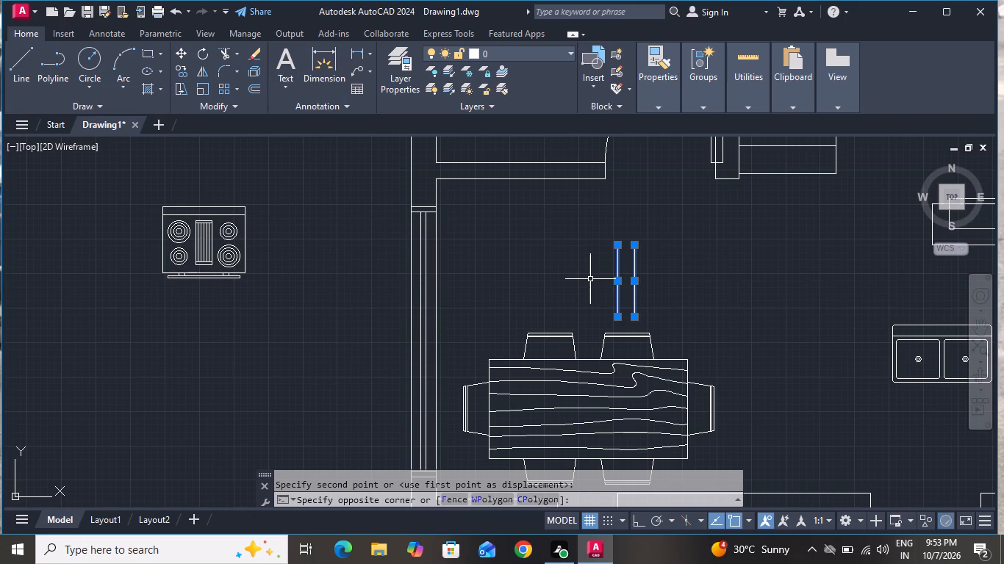
key(Delete)
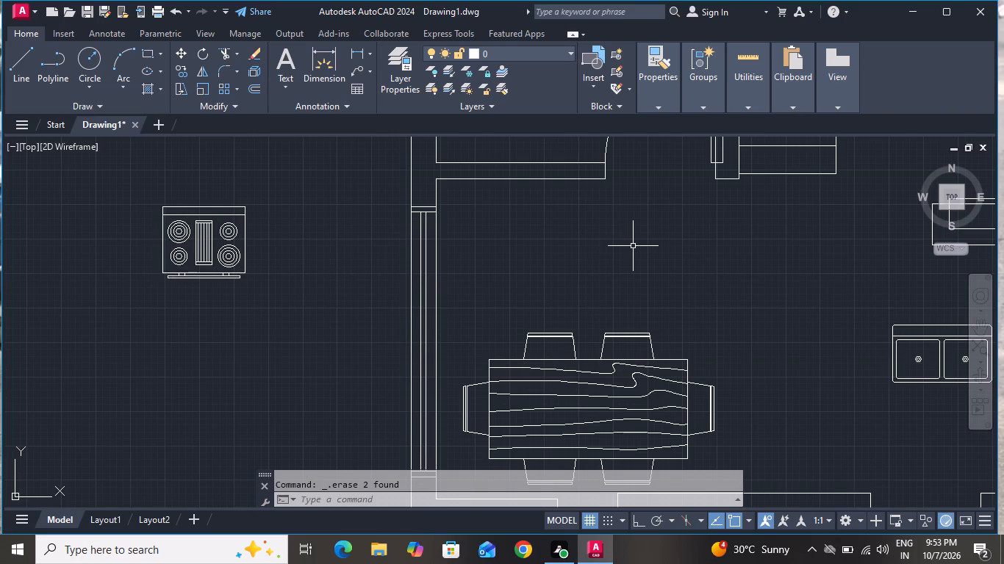
Rotate the six-chair dining table 90° counterclockwise with Ortho on, about a point near its northeast chair.
scroll(649, 251, up, 1)
scroll(656, 279, down, 1)
scroll(656, 279, up, 1)
scroll(656, 279, down, 1)
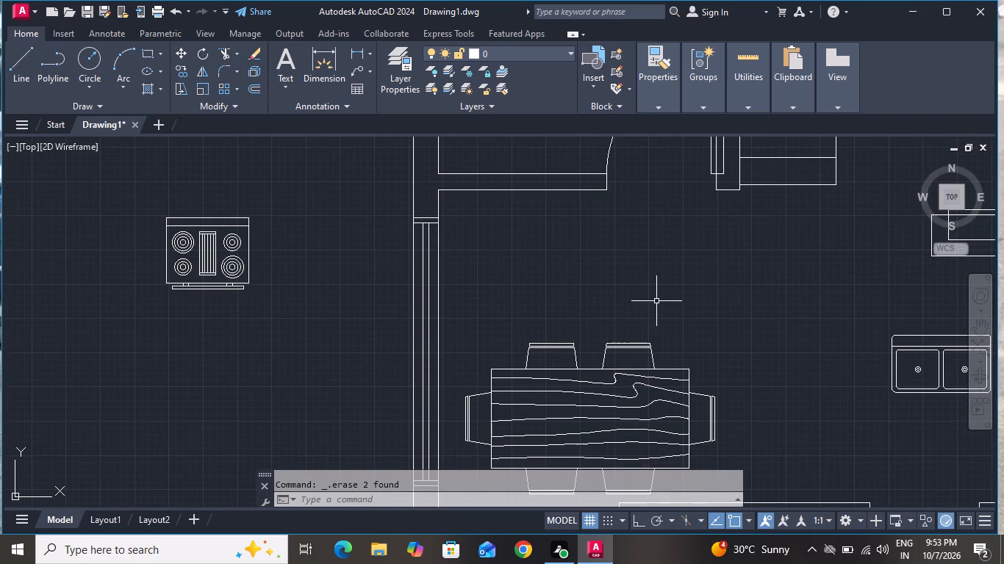
scroll(667, 294, down, 2)
scroll(654, 367, up, 2)
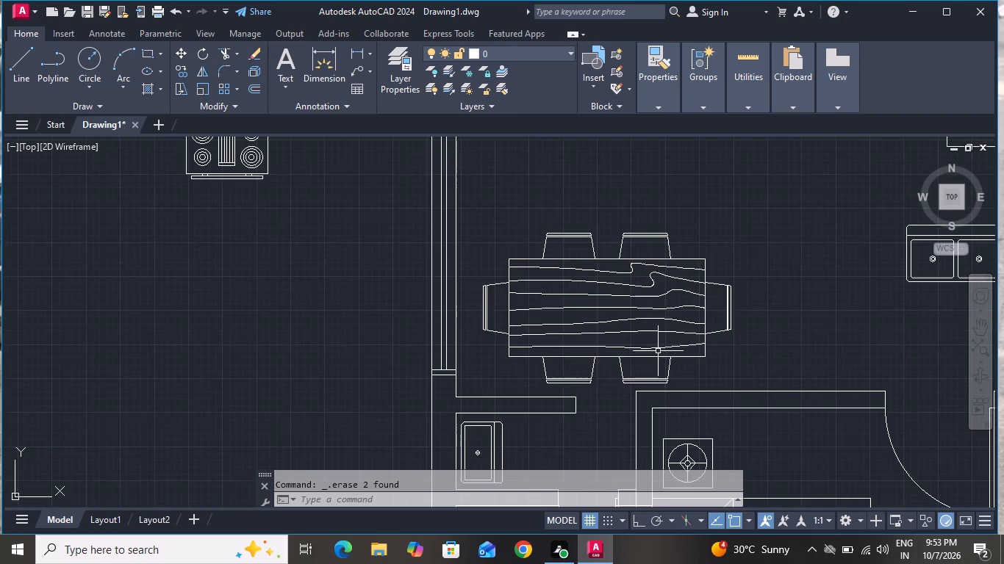
click(659, 347)
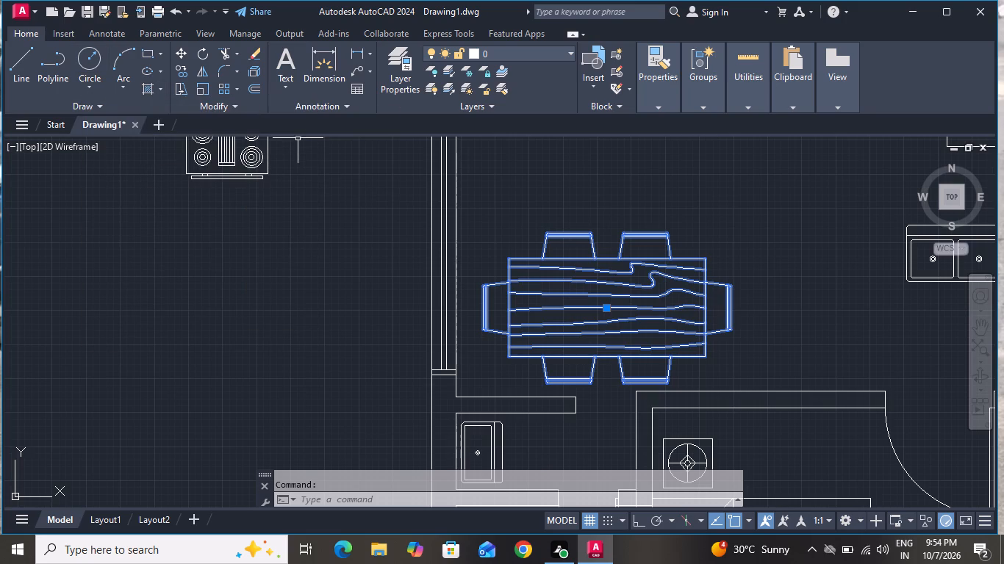
click(201, 56)
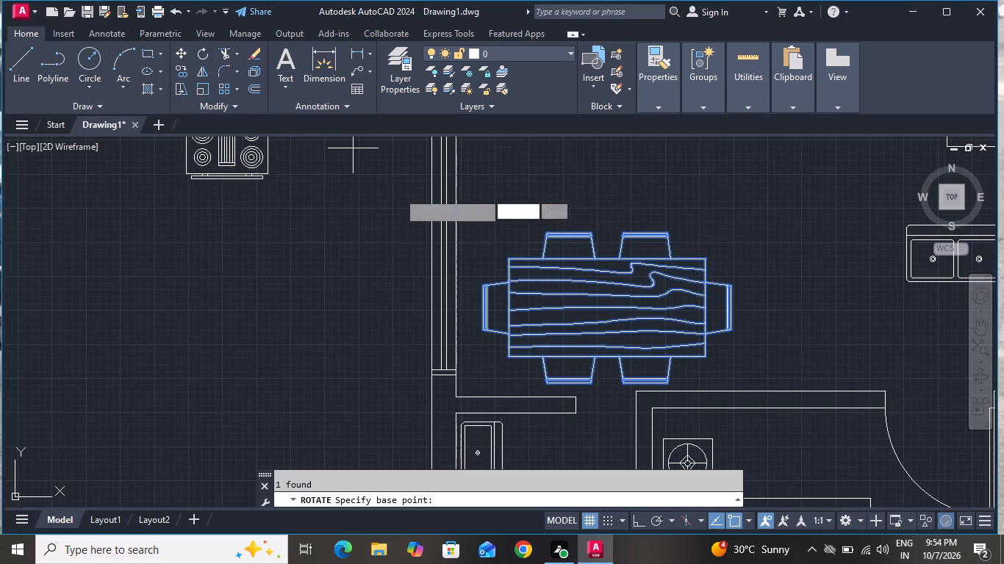
click(639, 518)
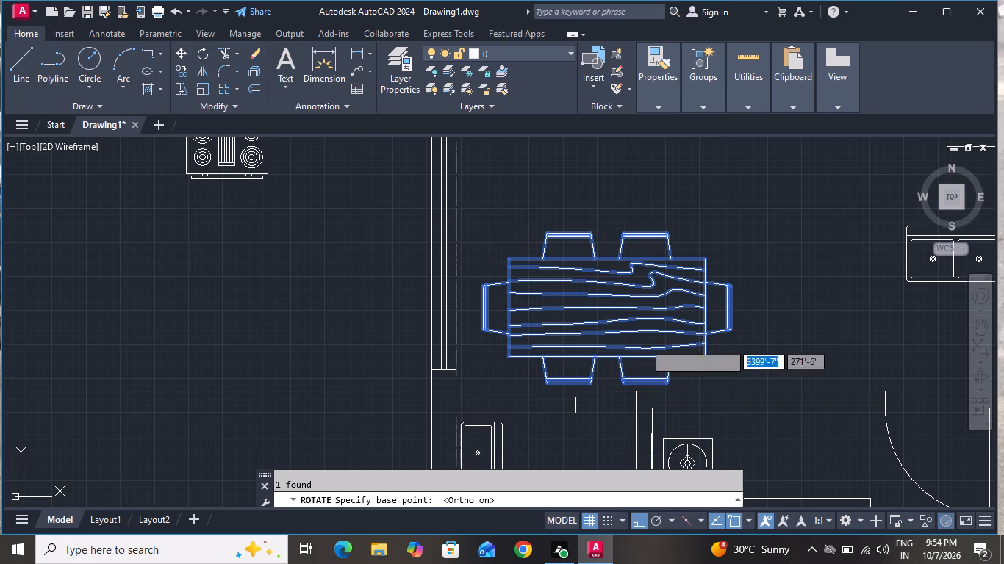
click(669, 225)
click(654, 160)
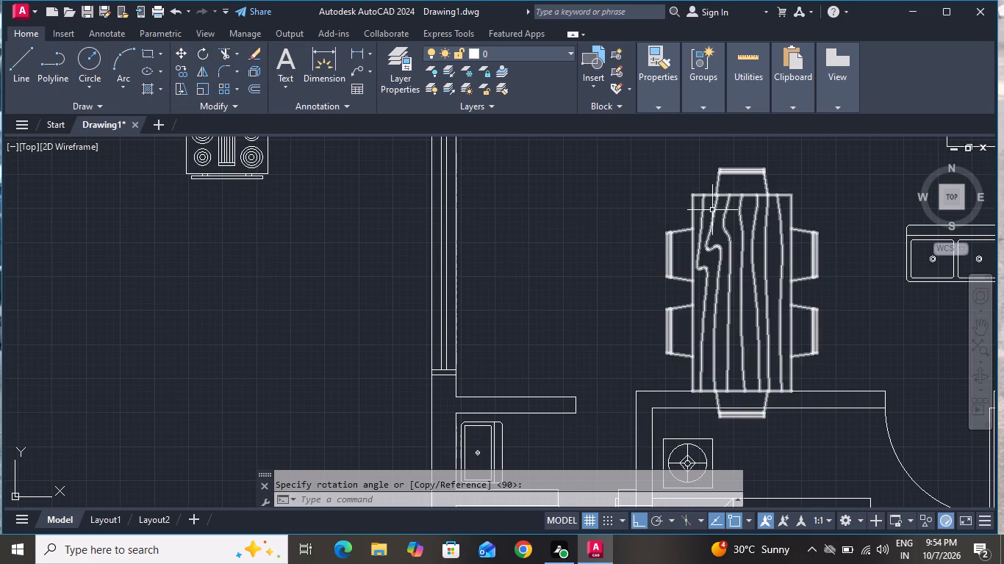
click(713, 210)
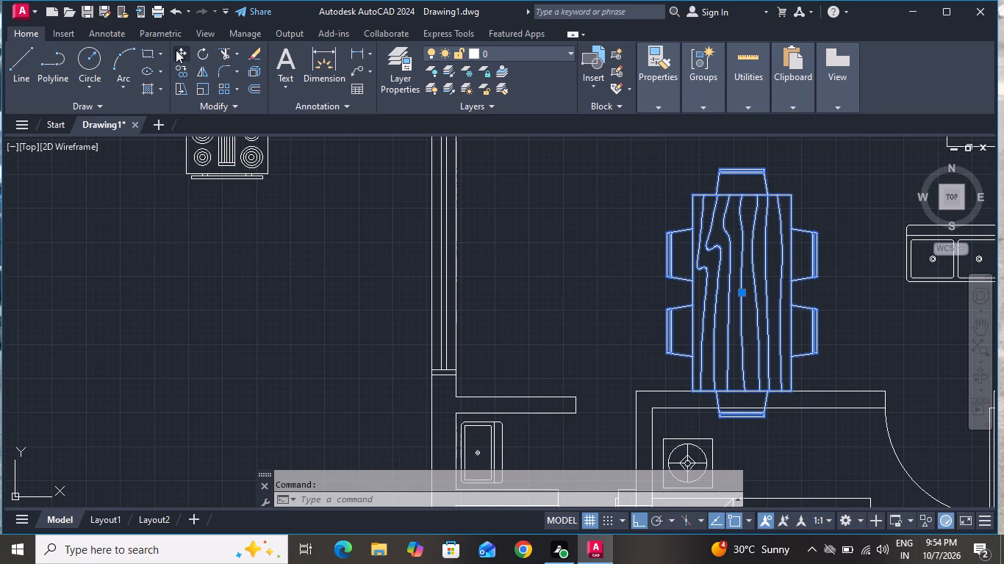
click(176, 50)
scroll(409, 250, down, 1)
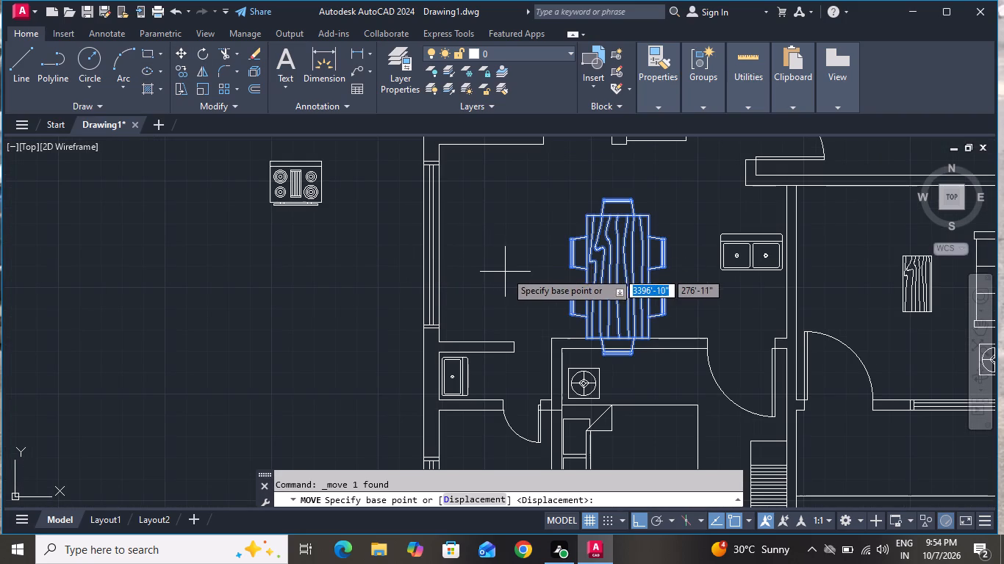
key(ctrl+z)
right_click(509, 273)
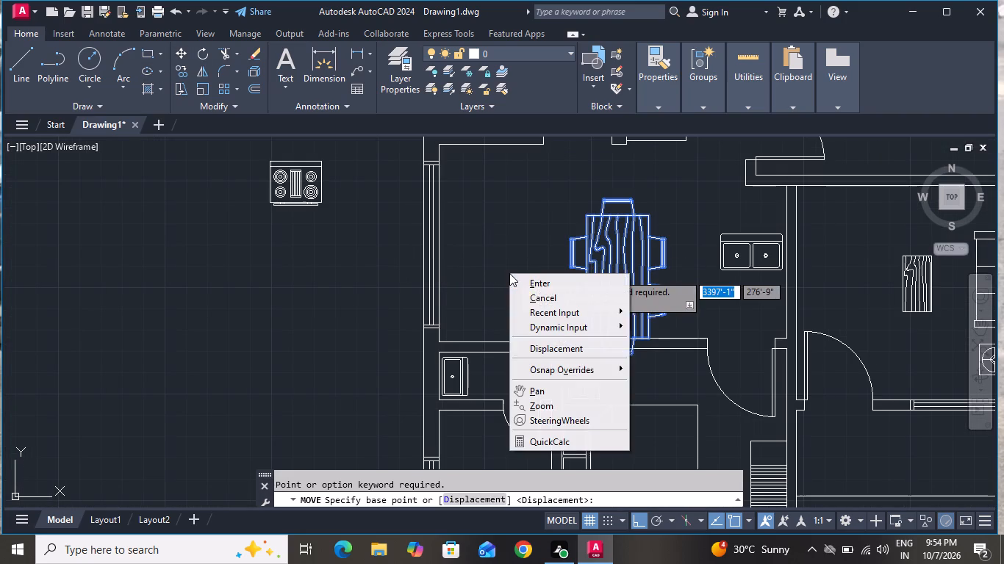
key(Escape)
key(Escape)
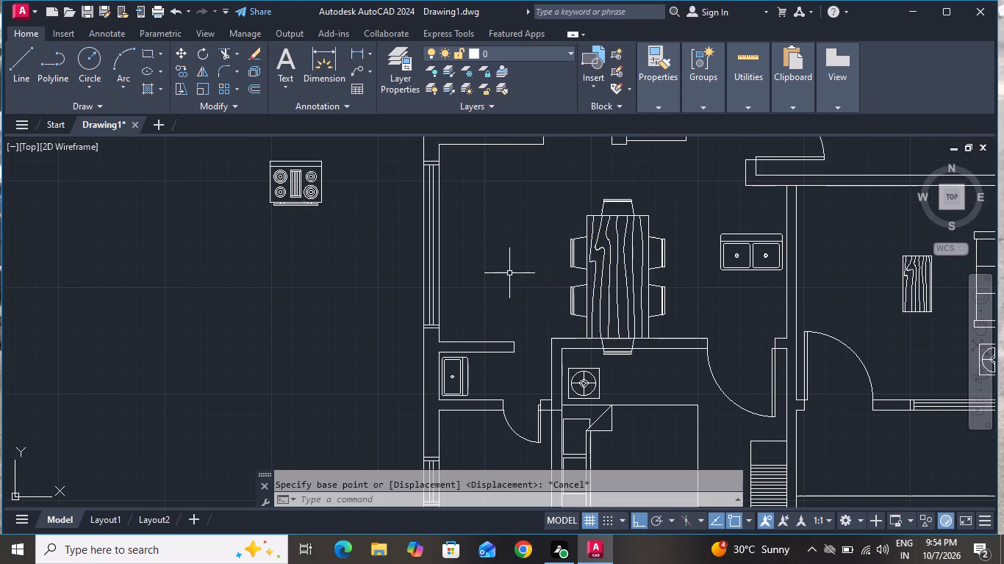
Undo back past the dining table's 90° rotation.
key(ctrl+z)
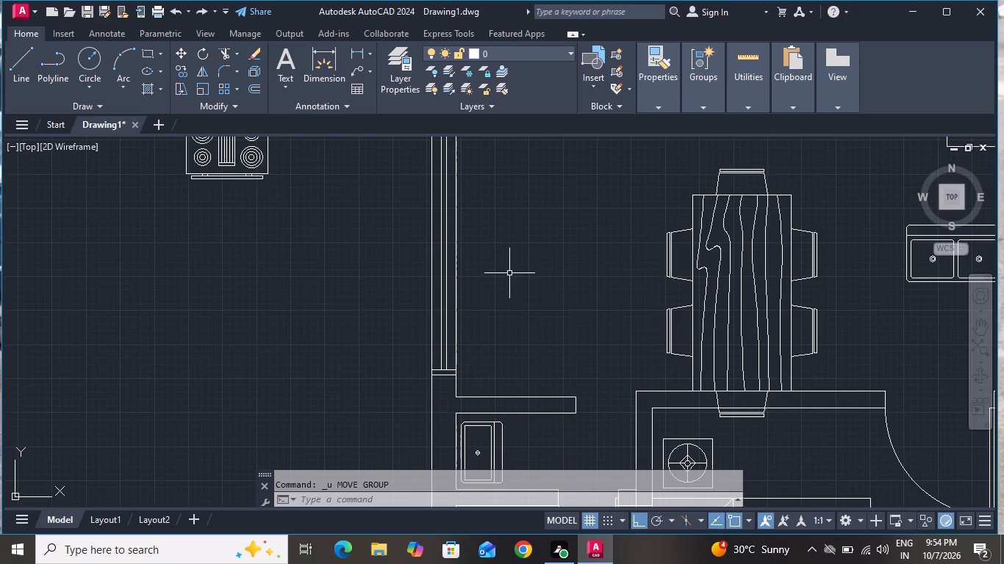
key(ctrl+z)
Move the six-chair dining table slightly northeast within its room, clear of the west window wall and the south partition.
click(549, 258)
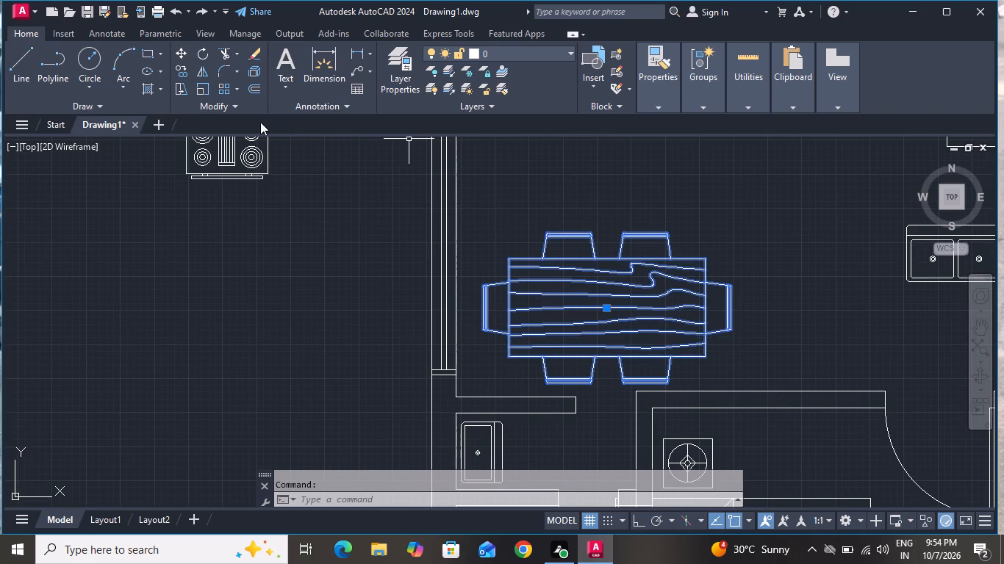
click(180, 49)
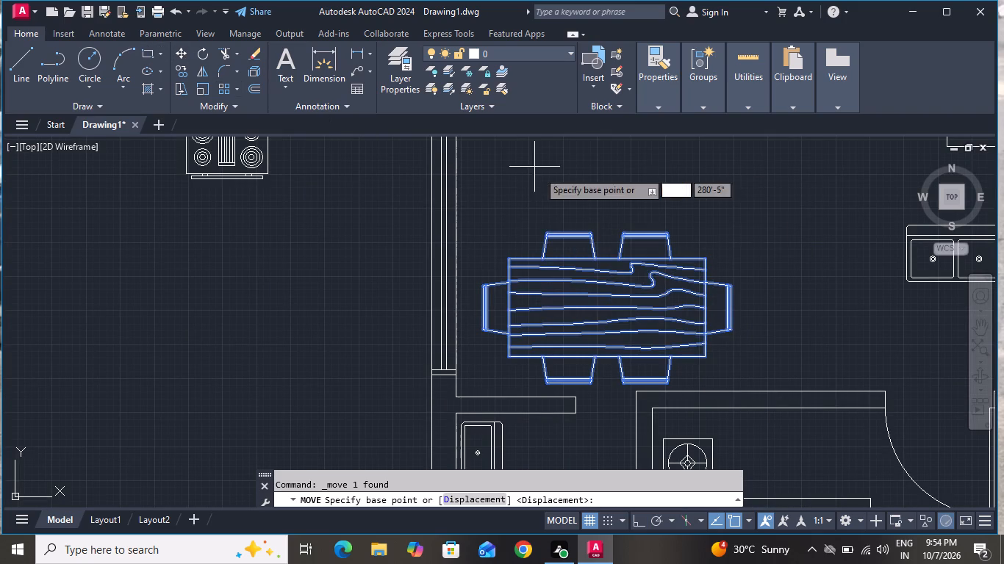
click(602, 257)
scroll(637, 233, down, 4)
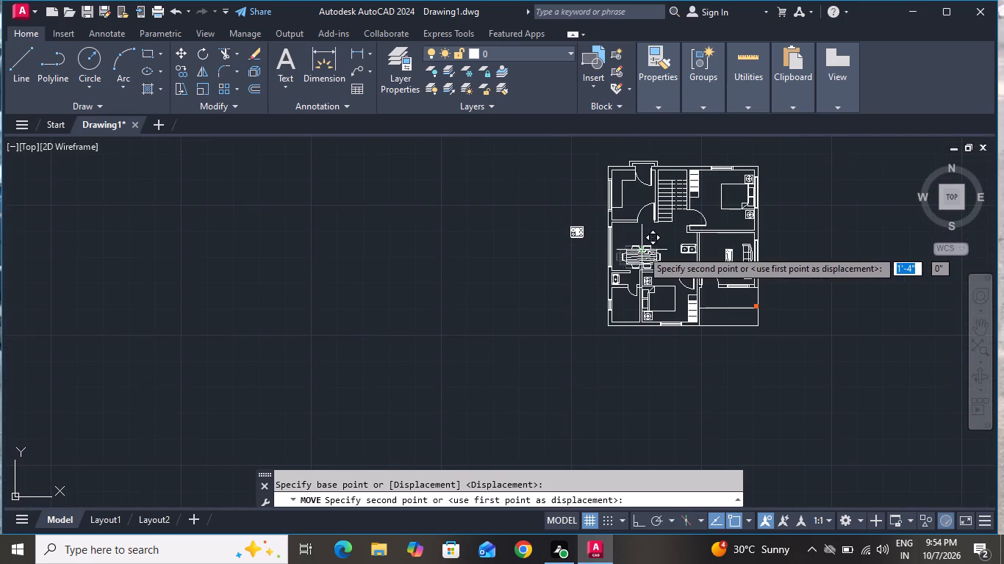
scroll(654, 240, up, 2)
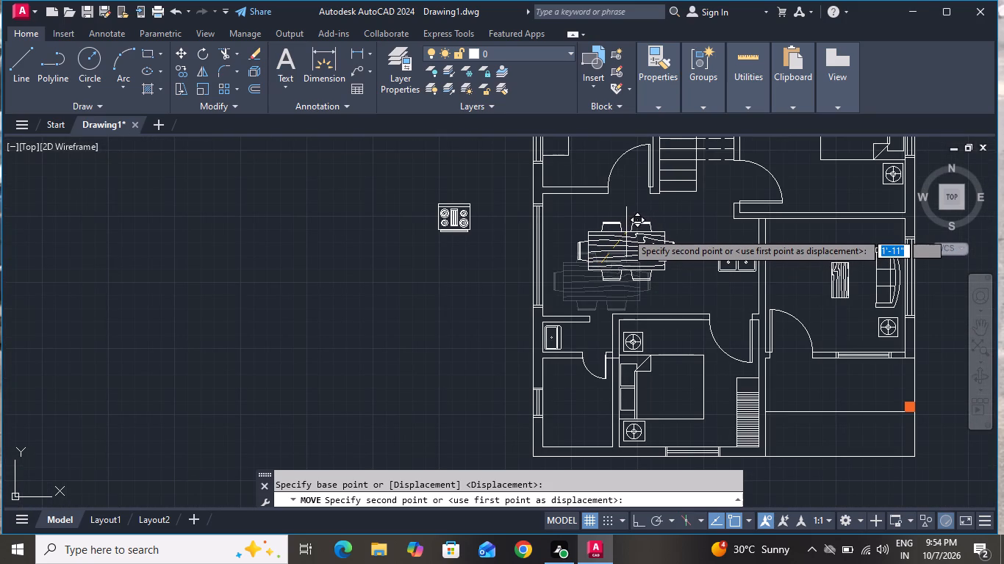
click(623, 232)
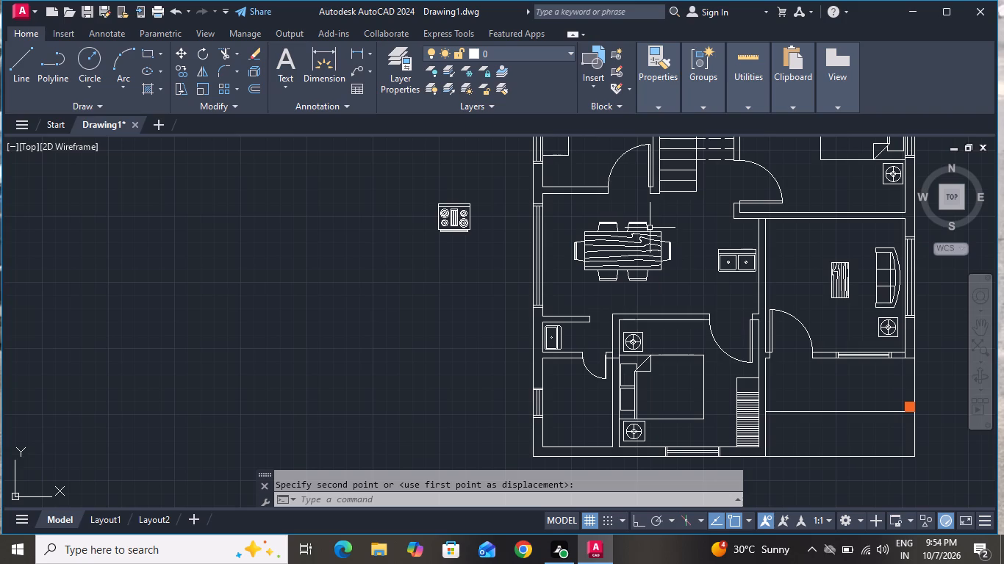
Rotate the stove outside the west wall about 90° counterclockwise around its northeast corner.
scroll(665, 254, down, 2)
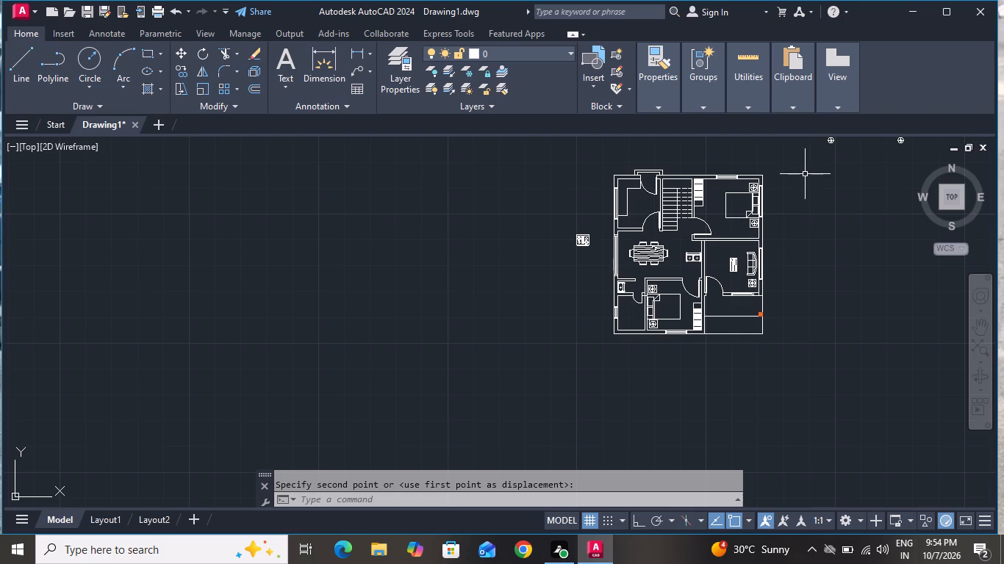
scroll(808, 173, up, 1)
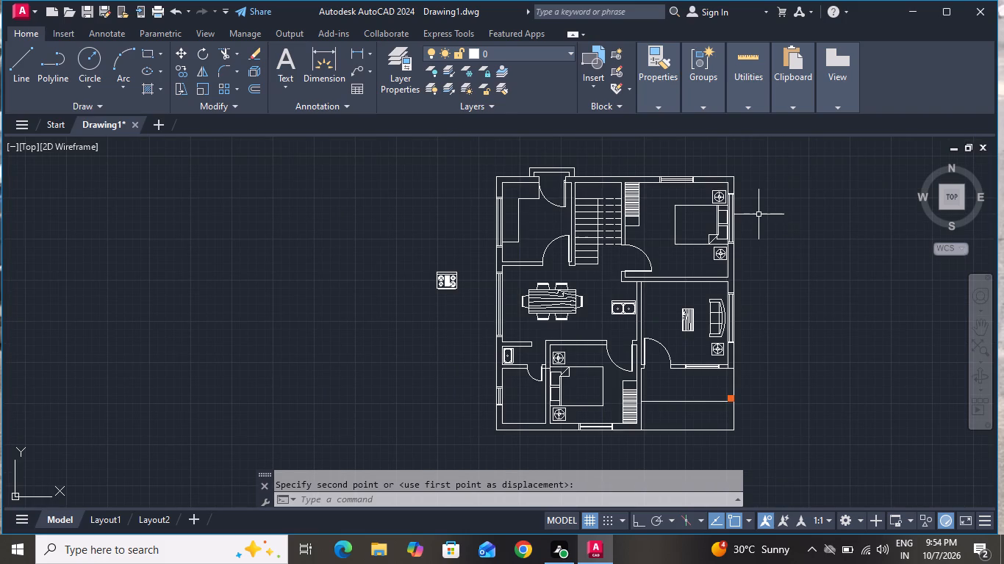
scroll(445, 267, up, 1)
click(472, 262)
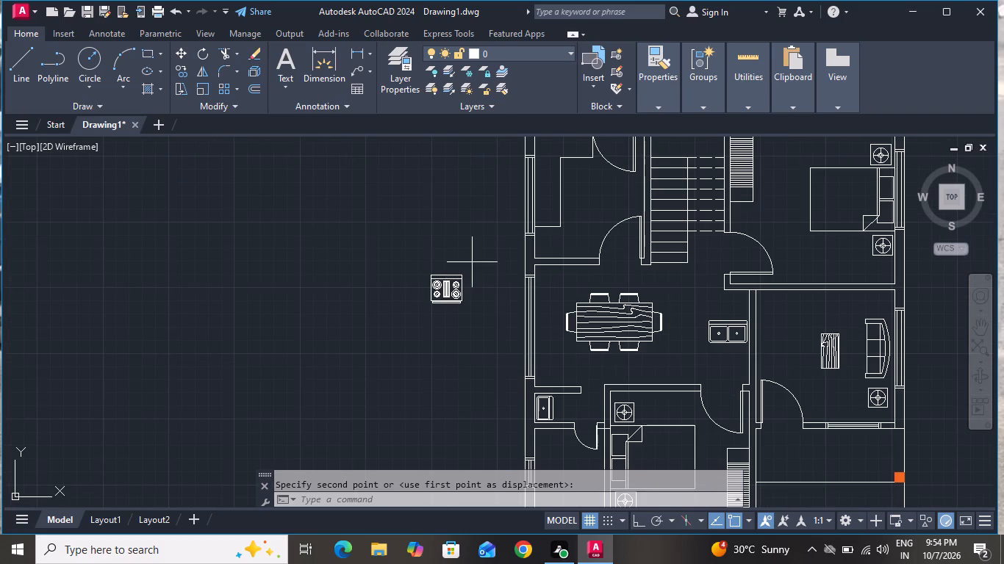
click(415, 335)
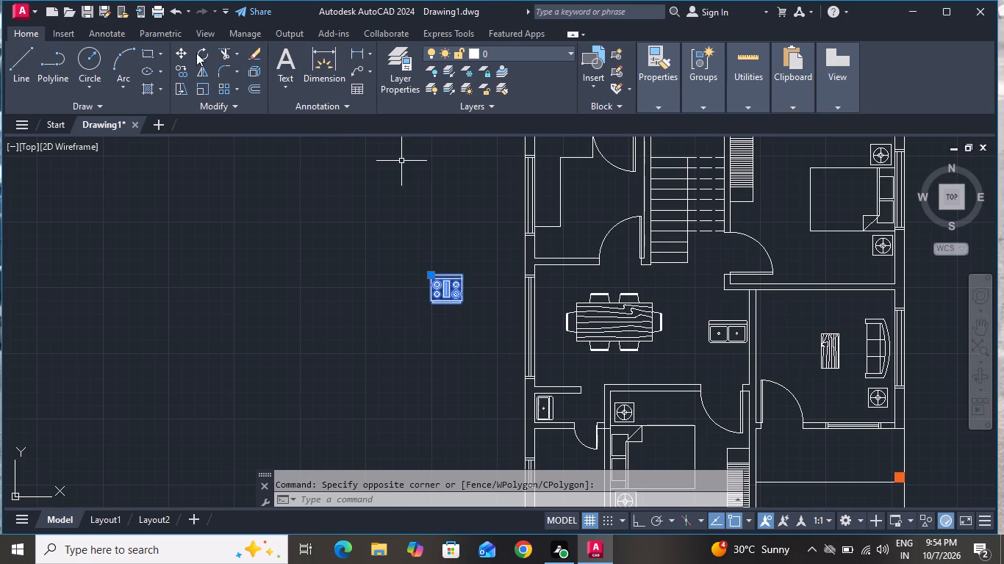
click(193, 53)
click(212, 52)
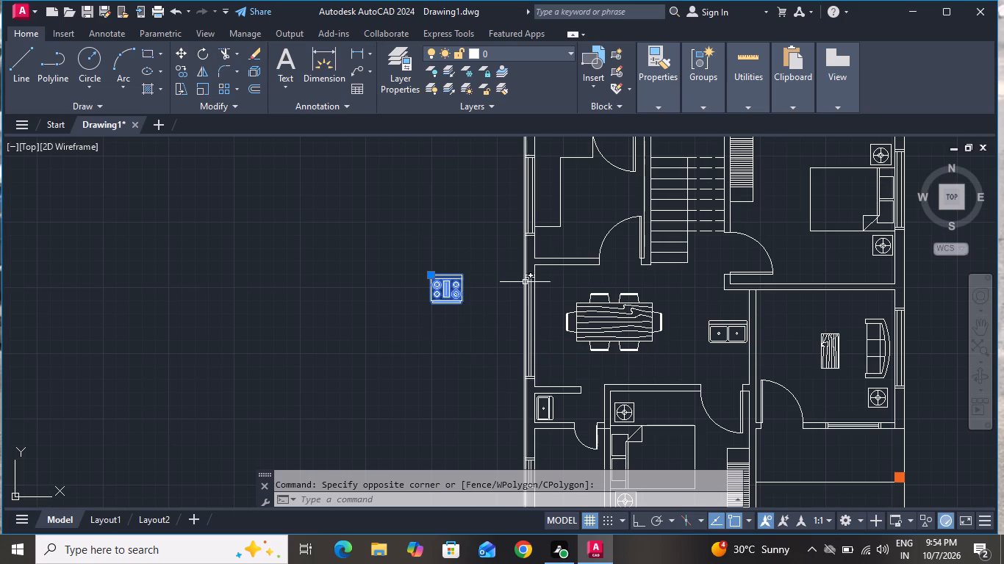
click(198, 52)
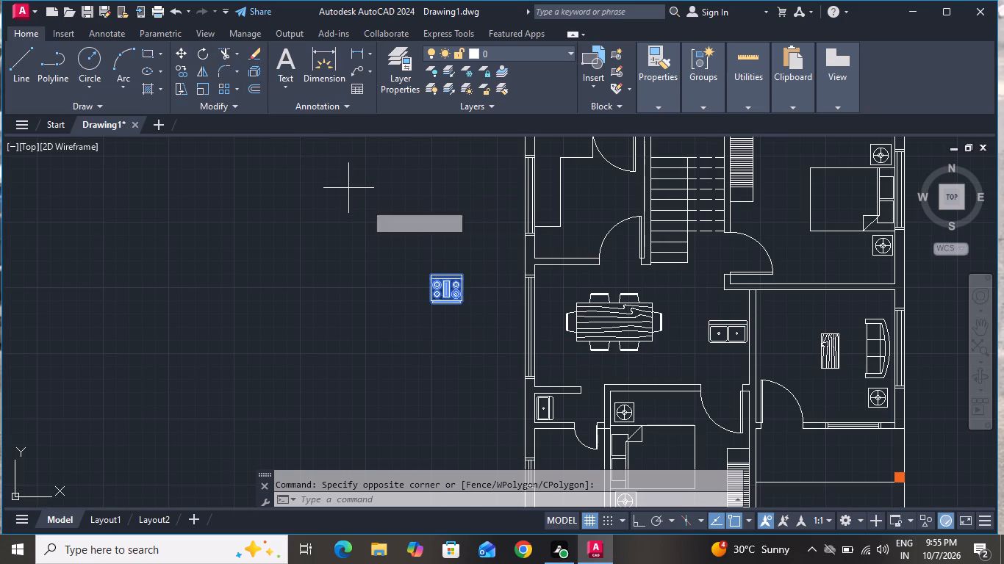
click(465, 272)
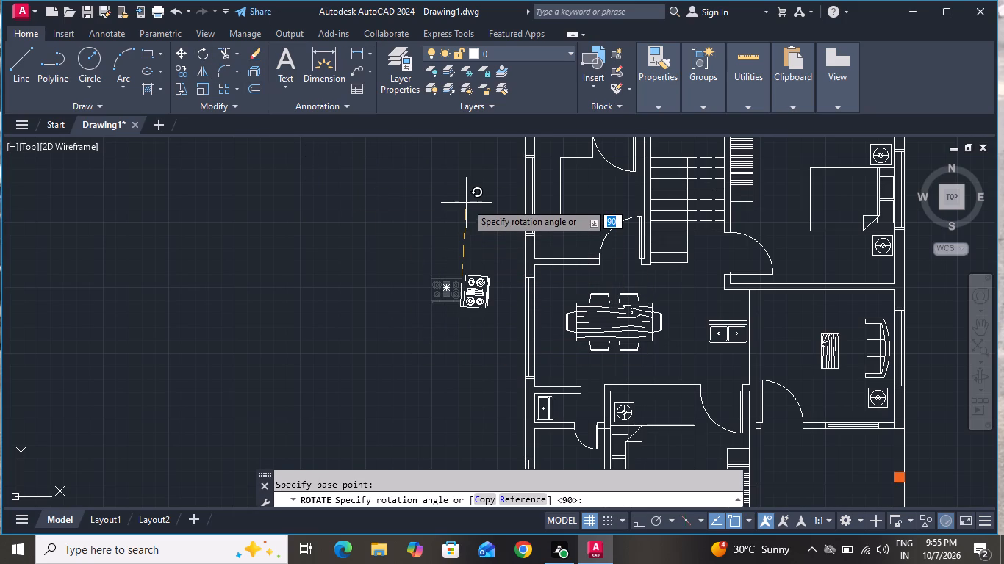
click(461, 192)
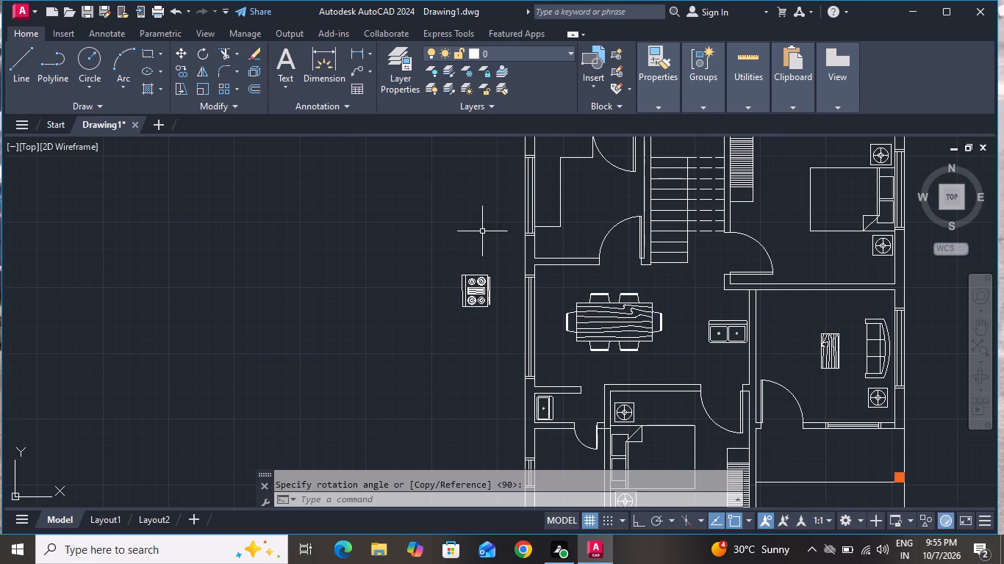
Move the rotated stove by its northwest corner onto the L-shaped counter in the northwest room, against the west window wall.
drag(512, 242, 506, 253)
click(431, 333)
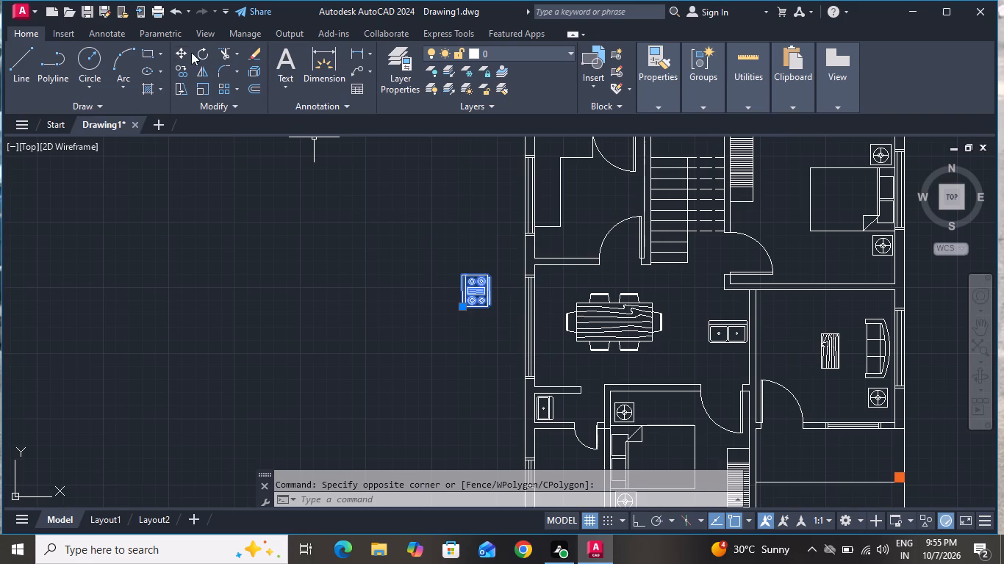
click(185, 51)
click(461, 273)
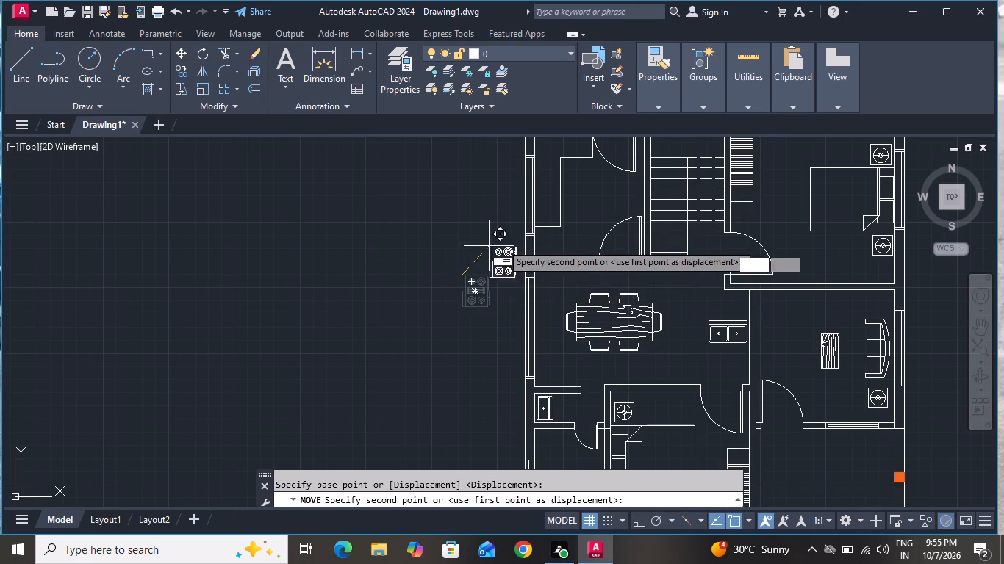
scroll(560, 234, down, 1)
scroll(551, 188, up, 3)
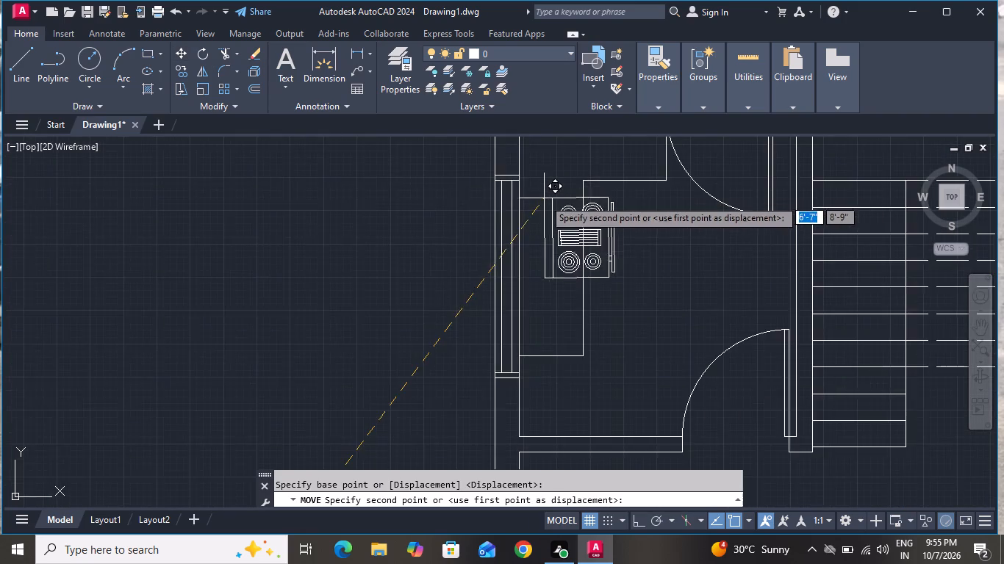
scroll(542, 200, down, 1)
scroll(542, 200, up, 1)
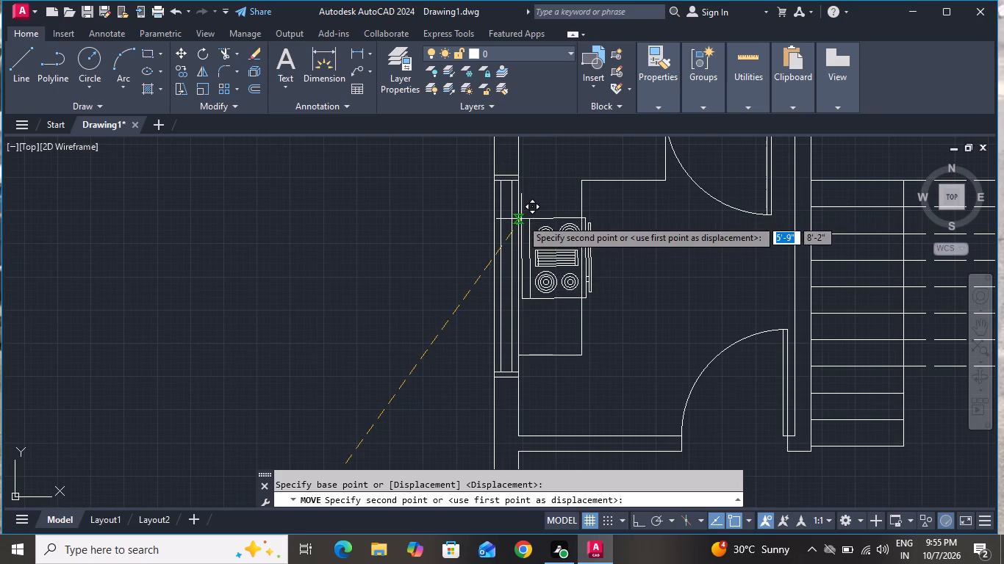
click(521, 219)
Scale the stove down to roughly half its size about its centre, so it fits within the counter's depth.
click(536, 224)
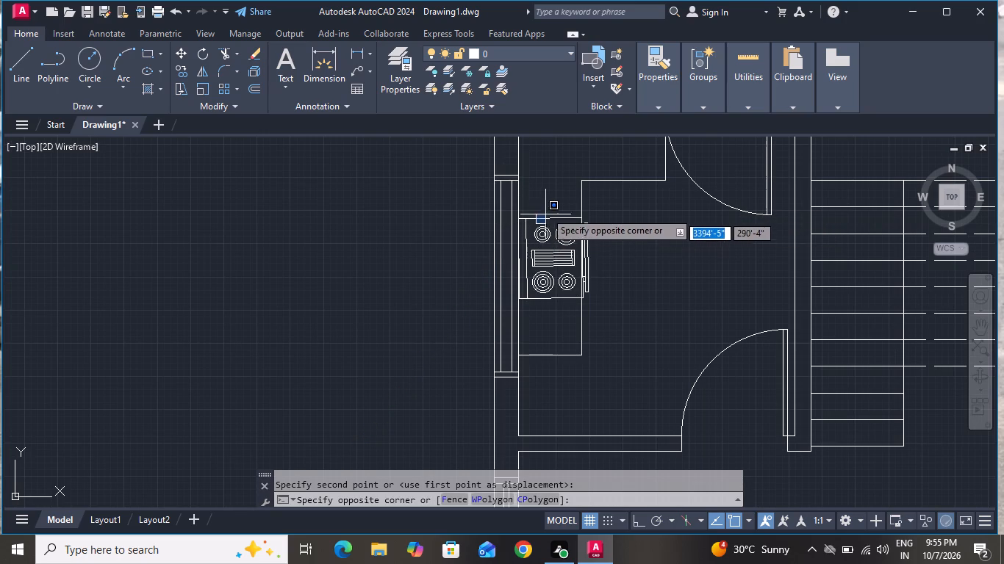
double_click(547, 208)
click(542, 243)
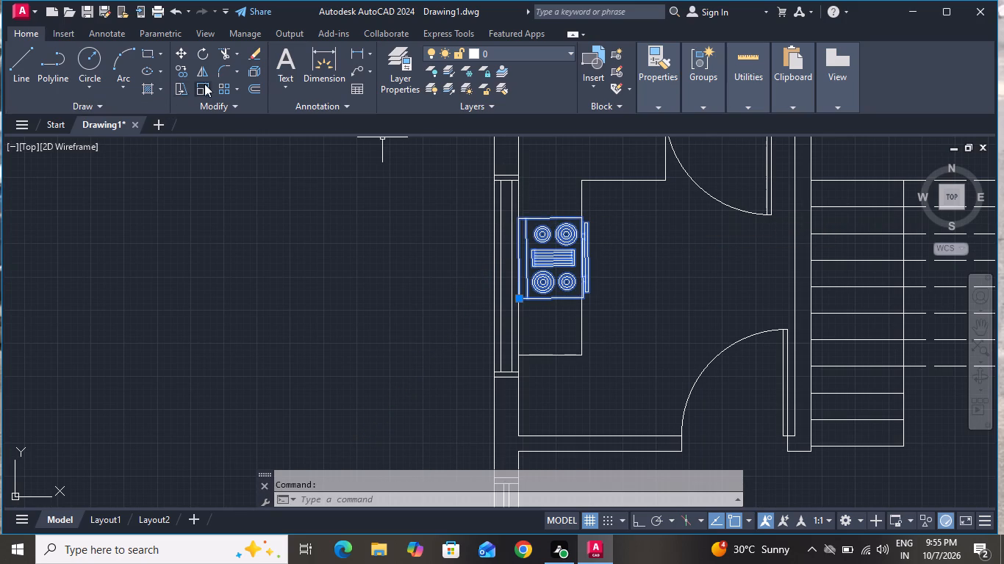
click(204, 83)
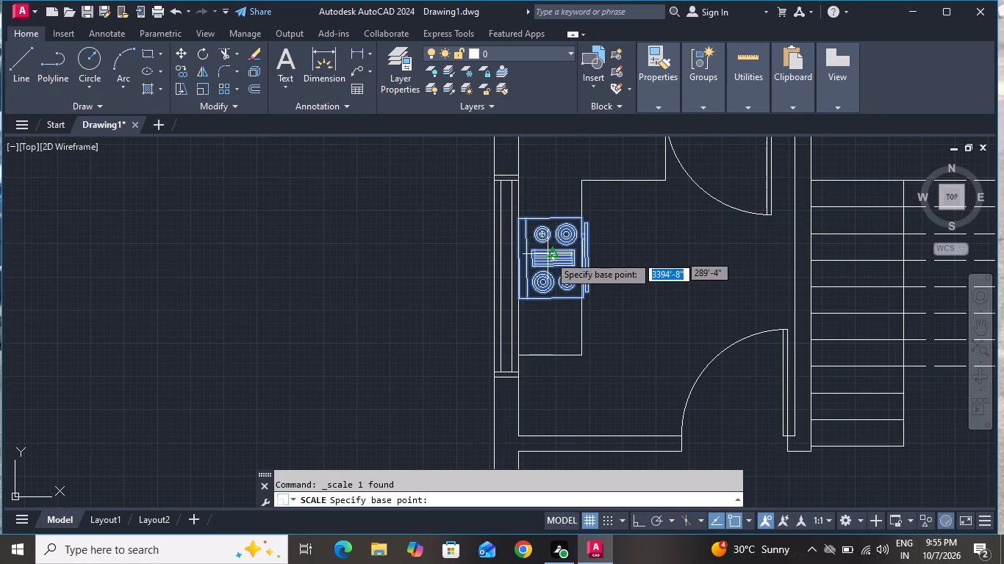
click(554, 261)
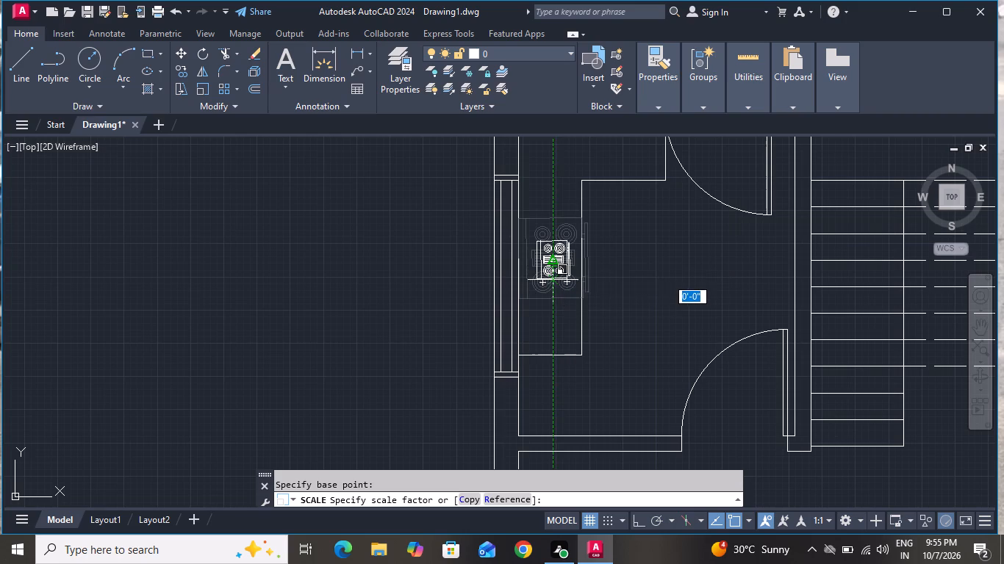
click(549, 285)
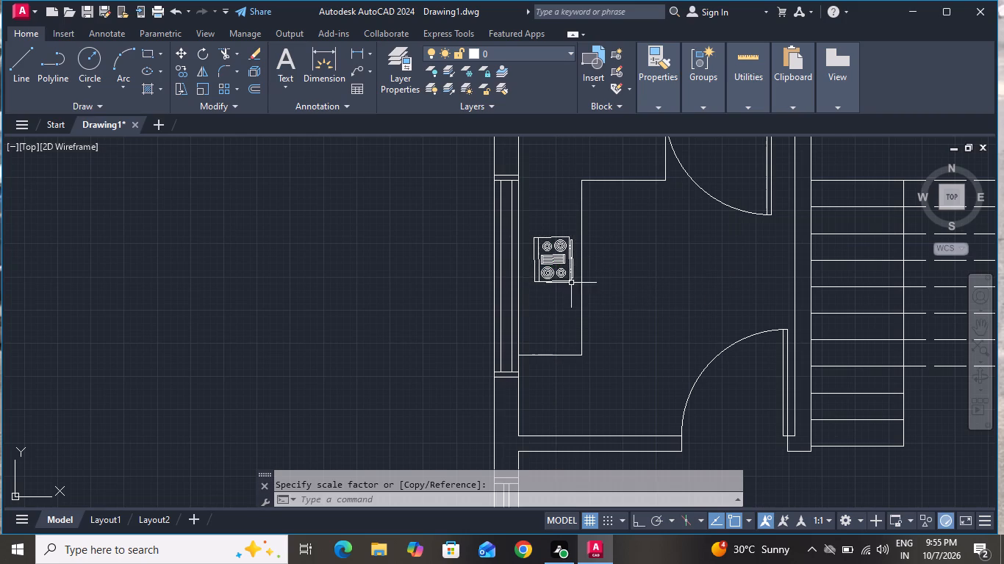
Move the double-bowl sink from the dining room by its back-edge midpoint onto the counter's north leg in the northwest room, just below the wall.
scroll(647, 250, down, 1)
scroll(647, 251, up, 1)
scroll(662, 246, down, 1)
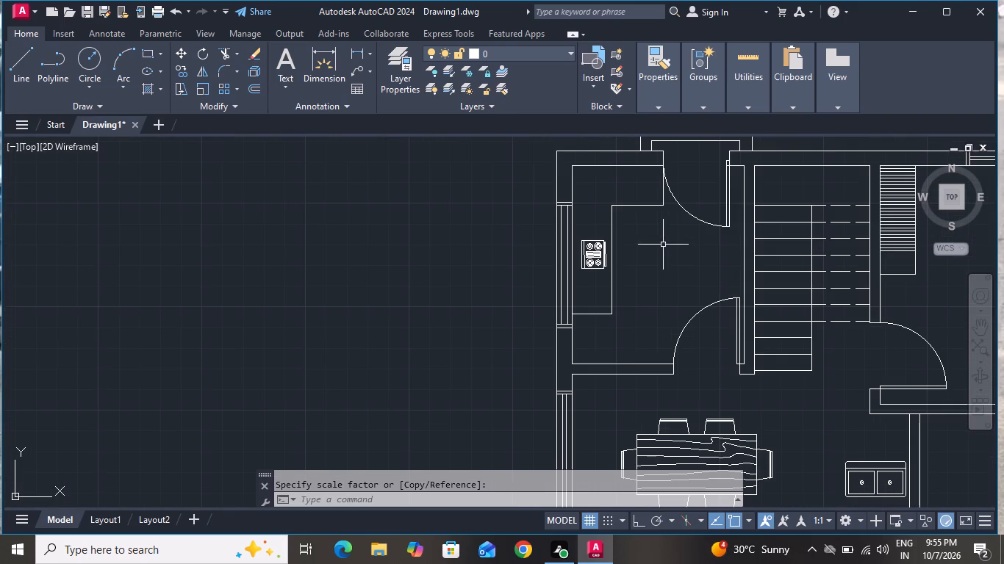
scroll(663, 256, down, 2)
scroll(661, 259, up, 1)
scroll(661, 259, down, 1)
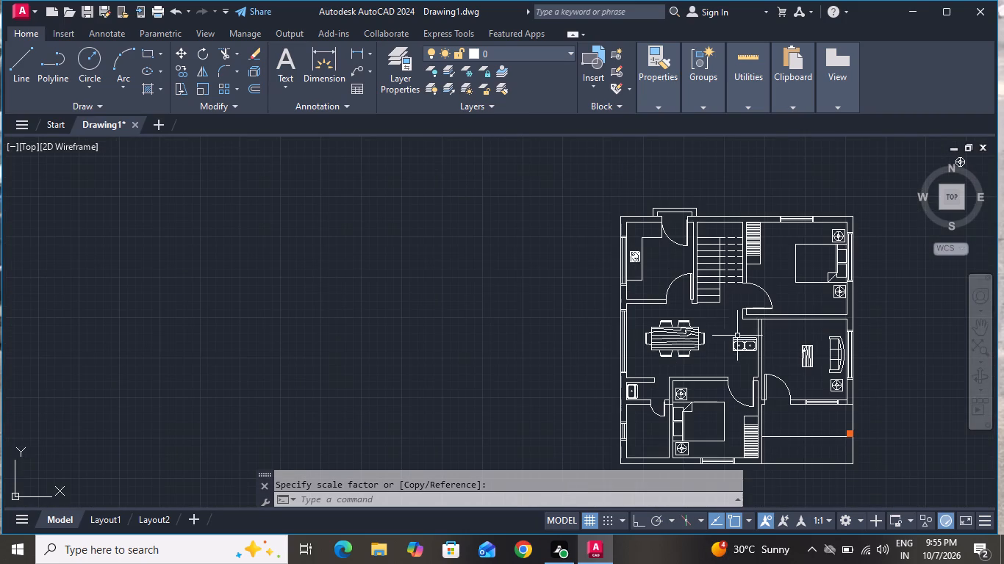
scroll(739, 339, up, 2)
click(739, 341)
click(734, 352)
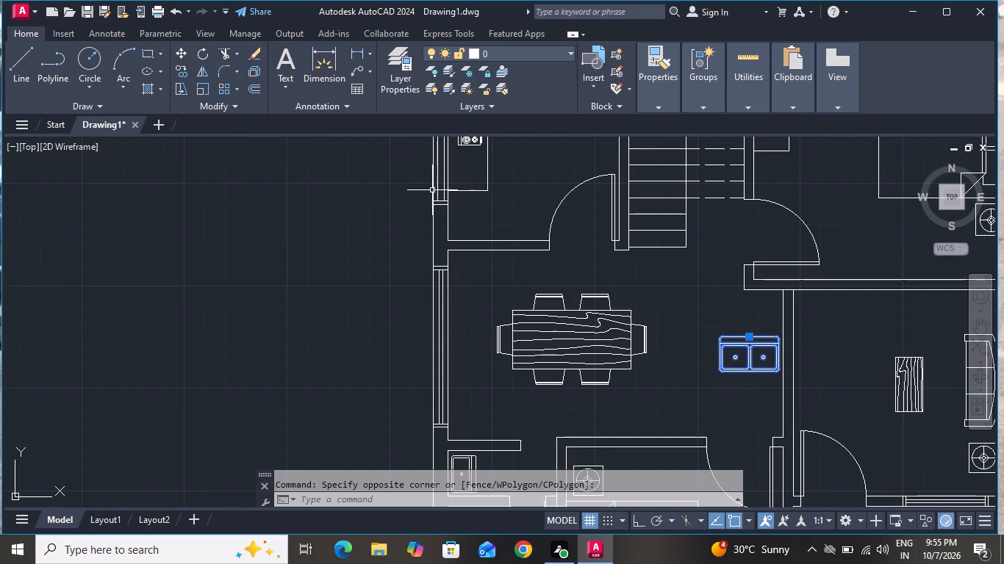
click(183, 57)
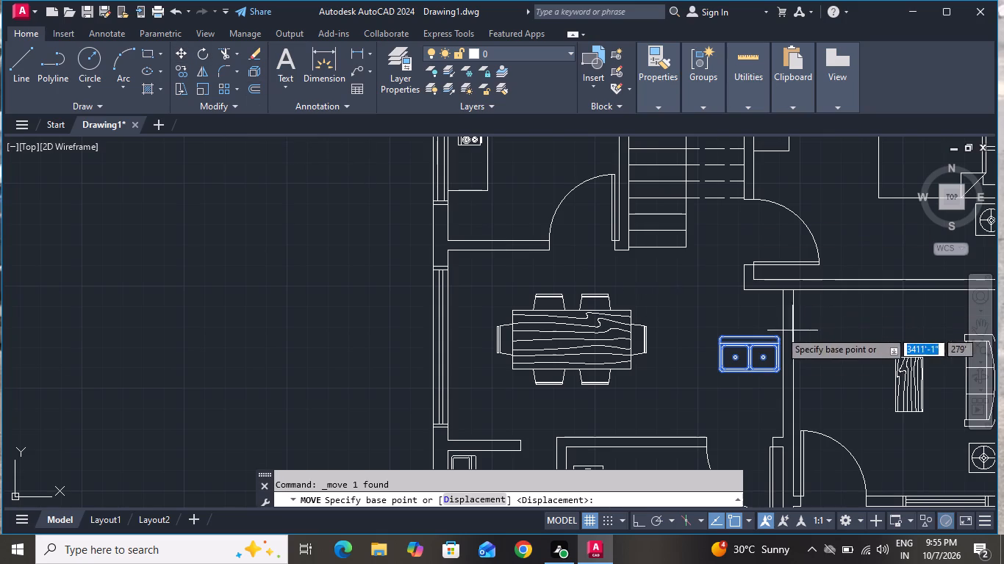
click(748, 333)
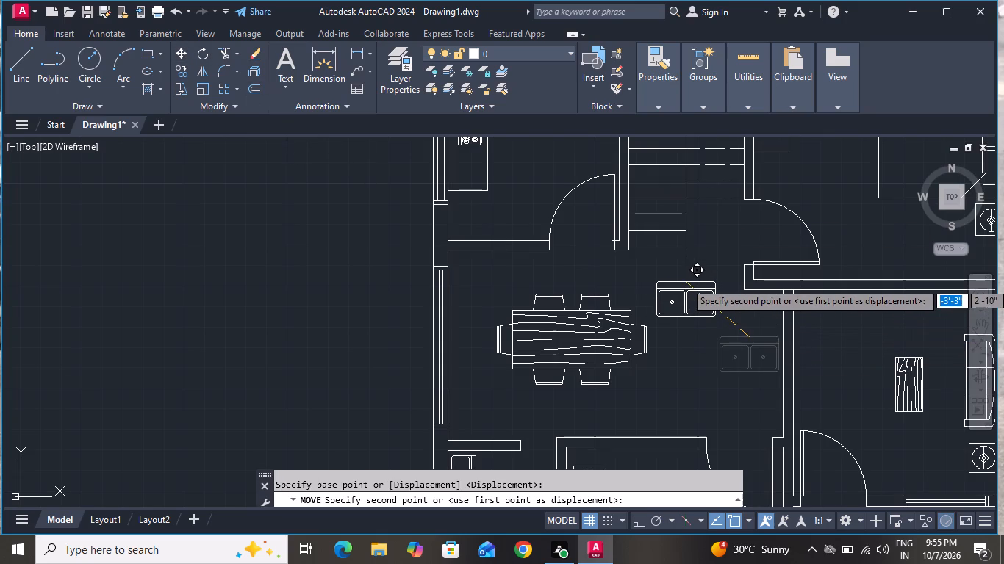
scroll(666, 318, down, 3)
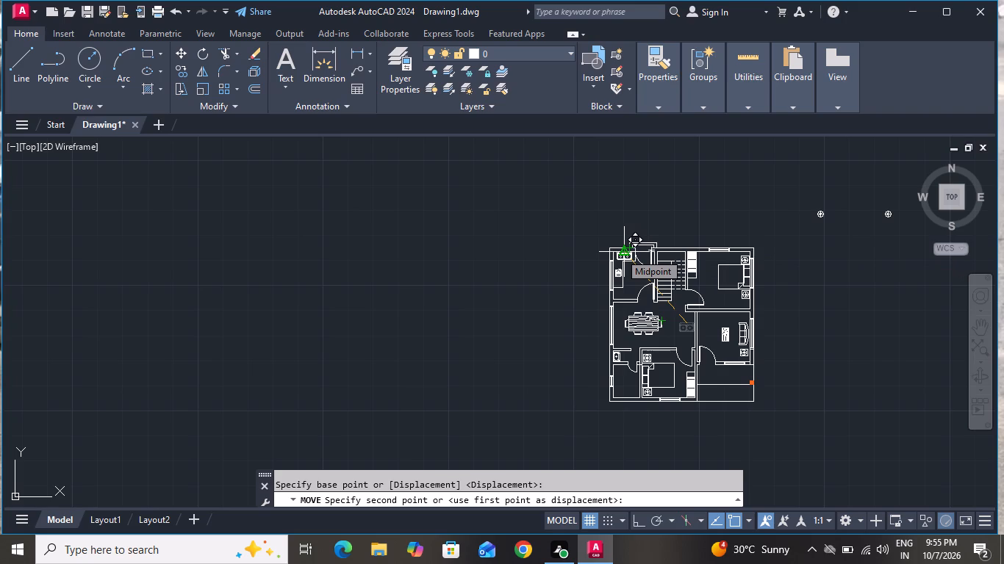
scroll(652, 268, up, 2)
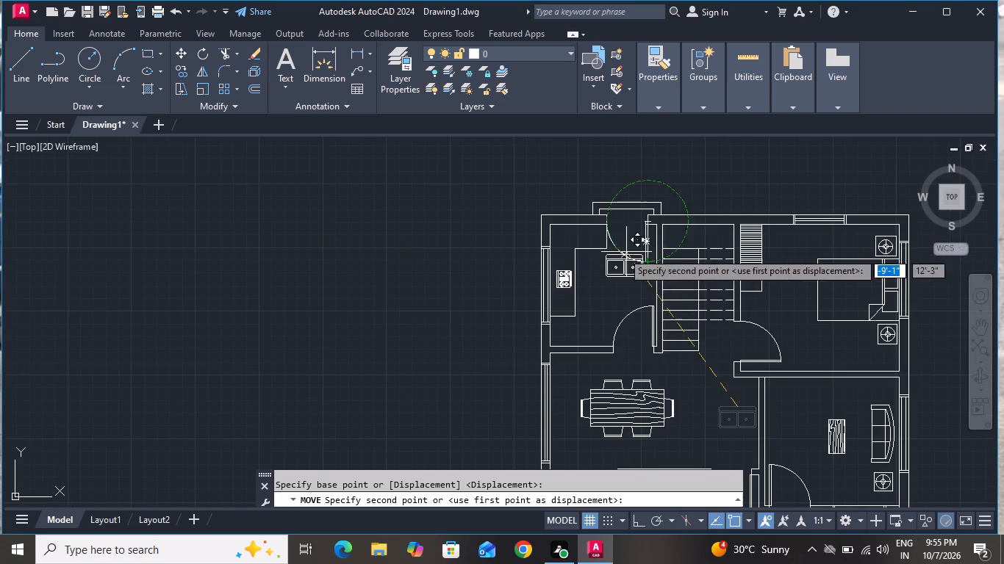
scroll(589, 233, up, 4)
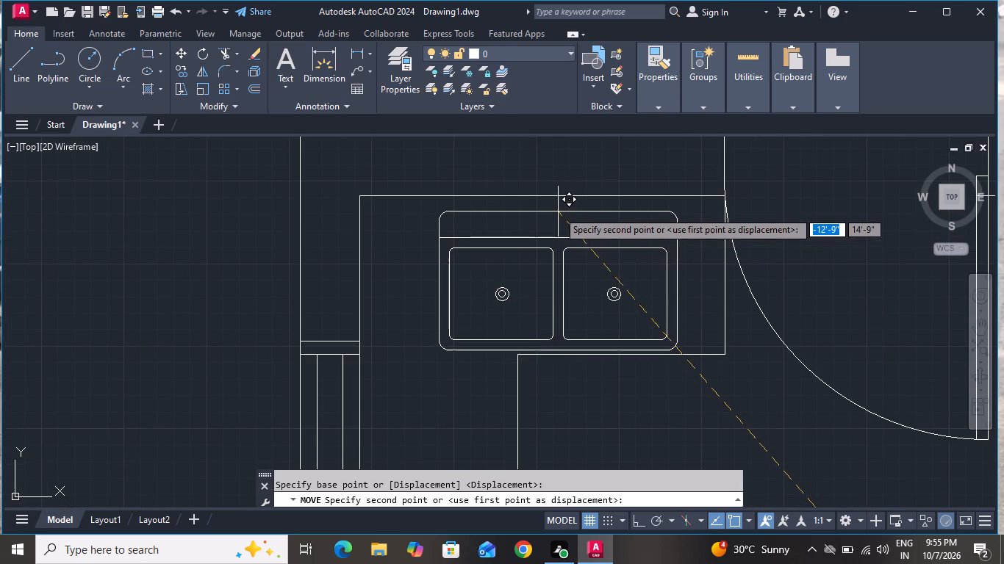
click(558, 207)
Scale the double-bowl sink down to a little under half its size about its centre, so it fits within the counter's depth.
scroll(589, 316, up, 1)
scroll(589, 316, down, 3)
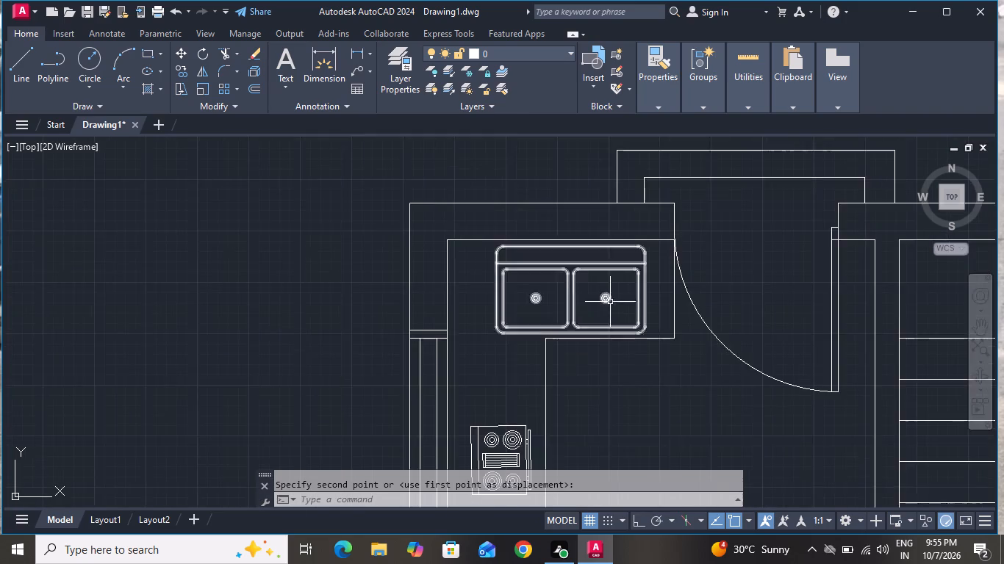
scroll(610, 302, down, 2)
scroll(701, 302, down, 1)
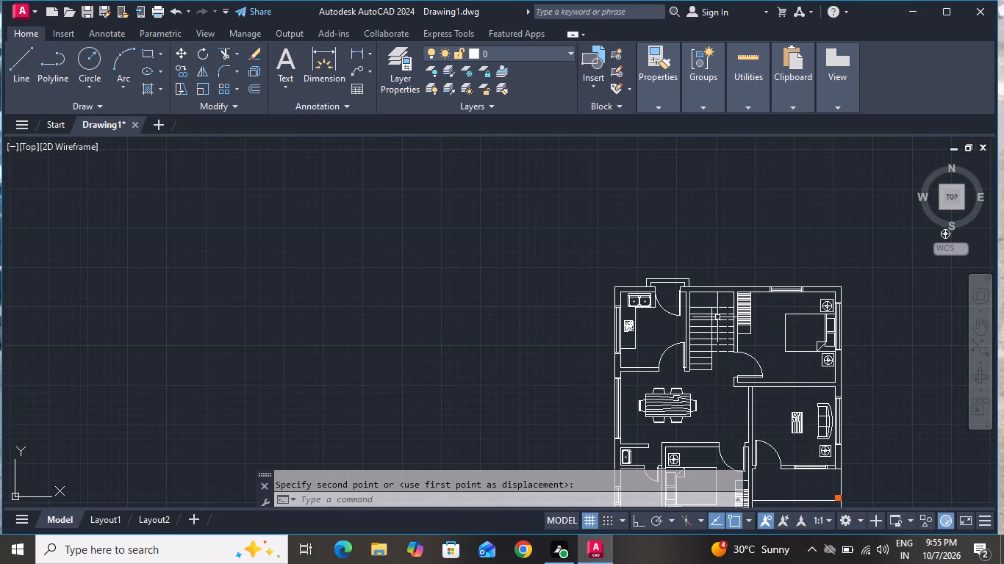
scroll(650, 308, up, 2)
scroll(649, 278, down, 1)
scroll(649, 278, up, 2)
click(645, 278)
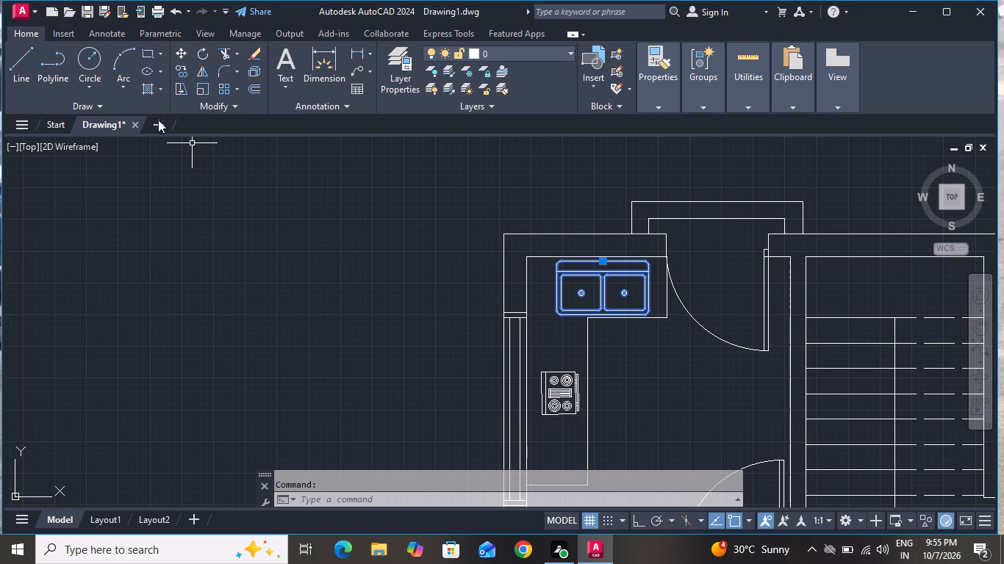
click(205, 86)
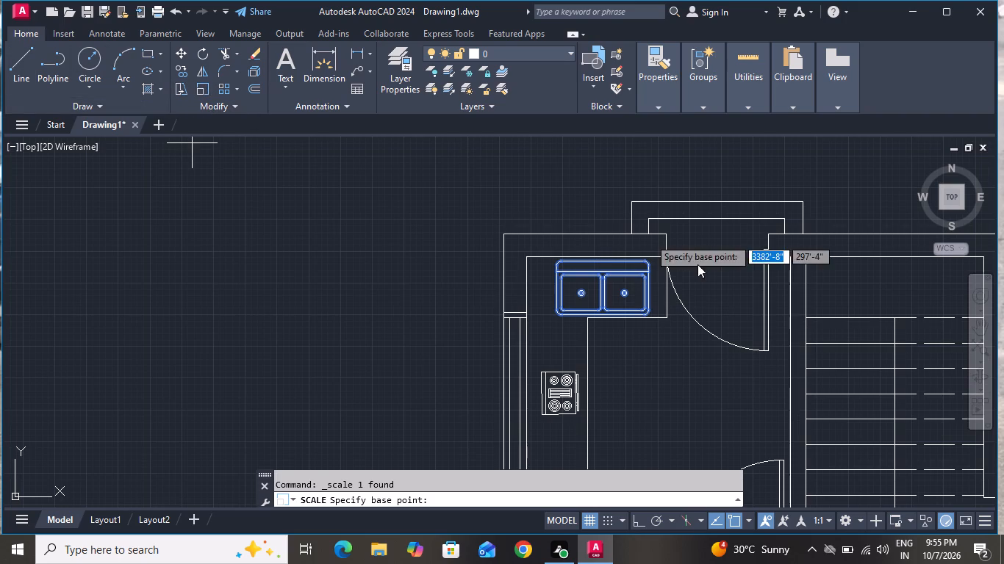
click(603, 292)
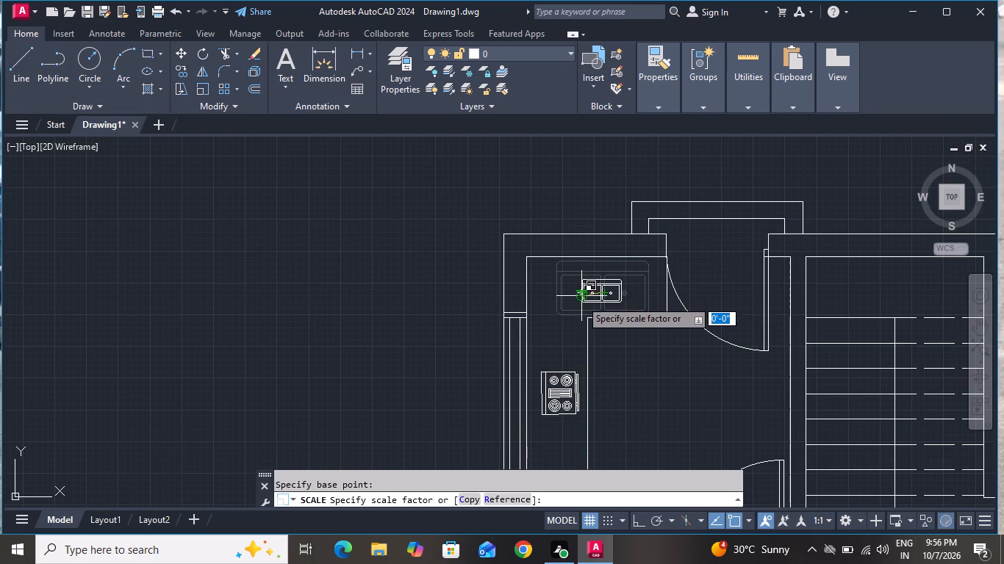
click(578, 303)
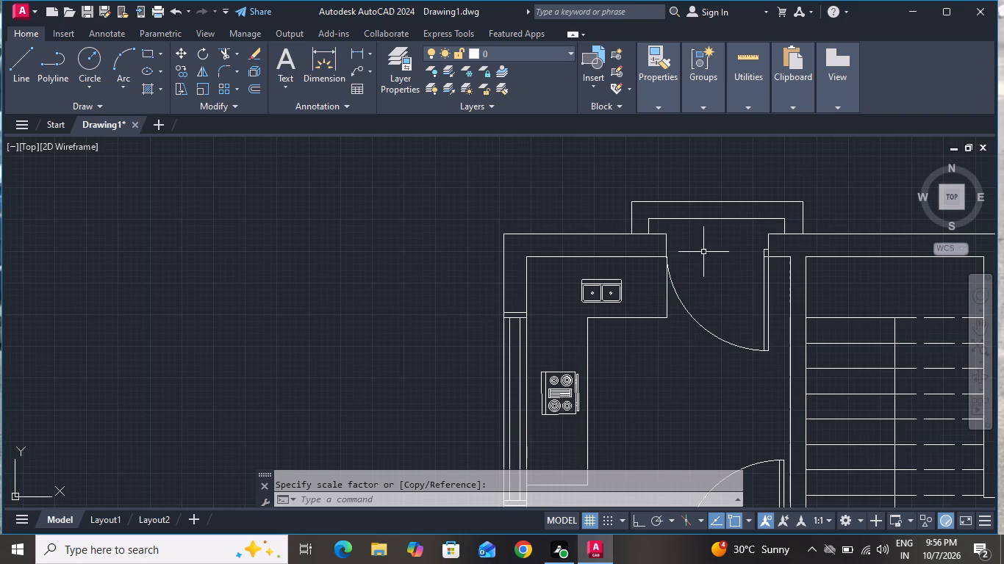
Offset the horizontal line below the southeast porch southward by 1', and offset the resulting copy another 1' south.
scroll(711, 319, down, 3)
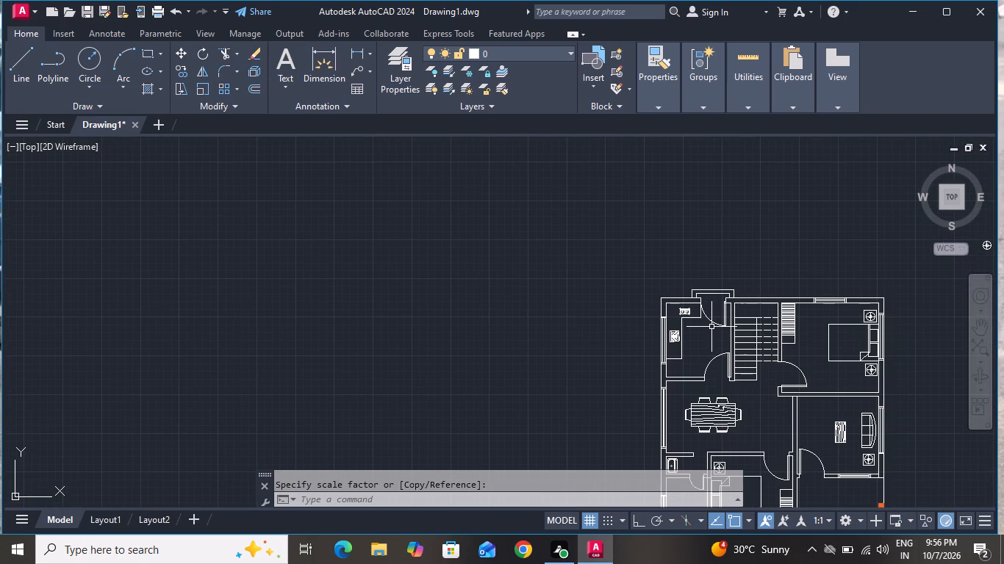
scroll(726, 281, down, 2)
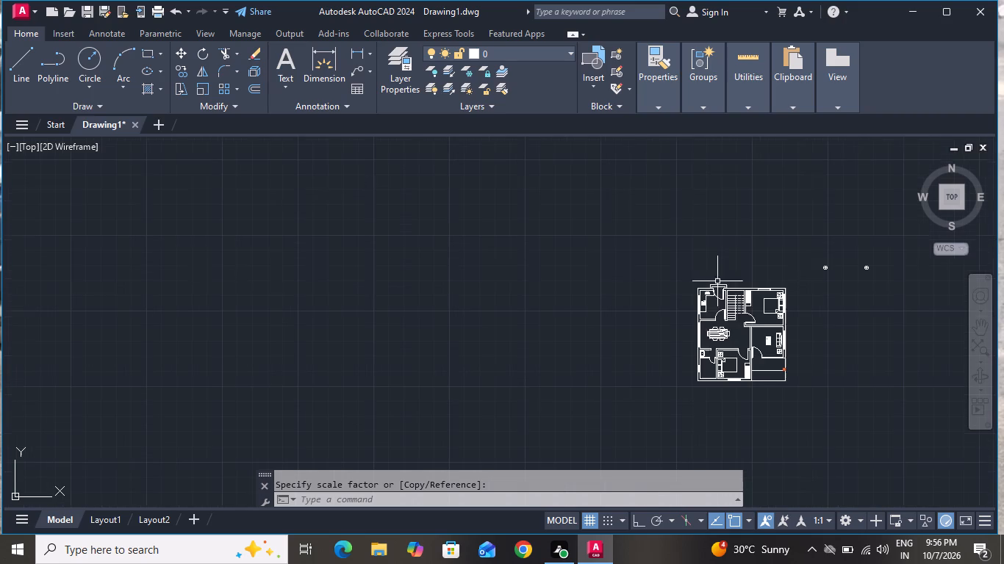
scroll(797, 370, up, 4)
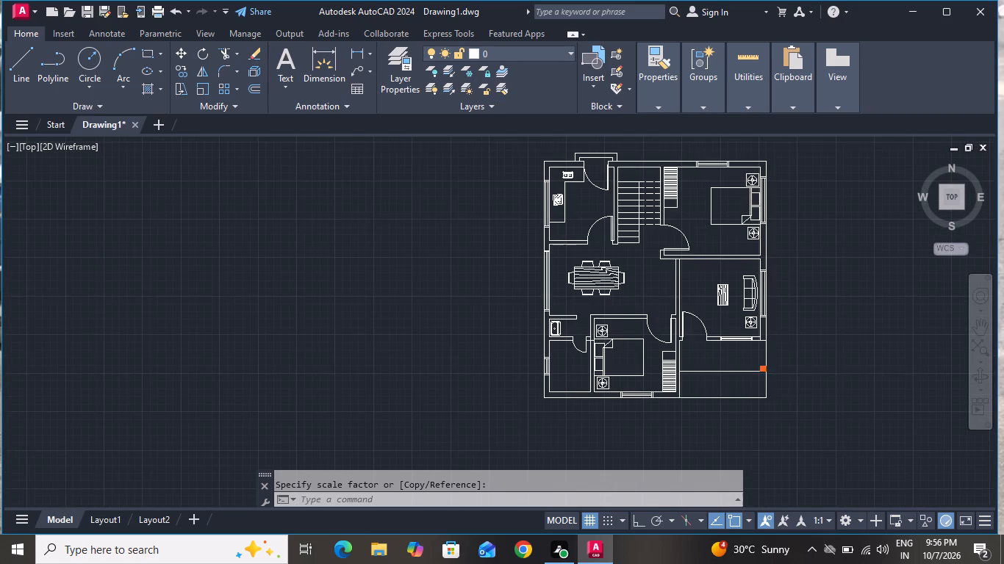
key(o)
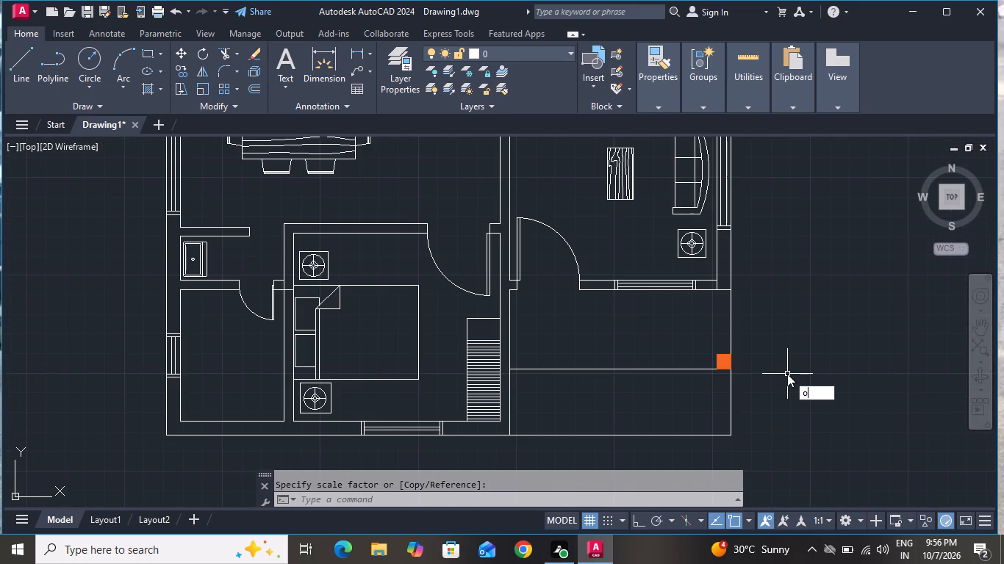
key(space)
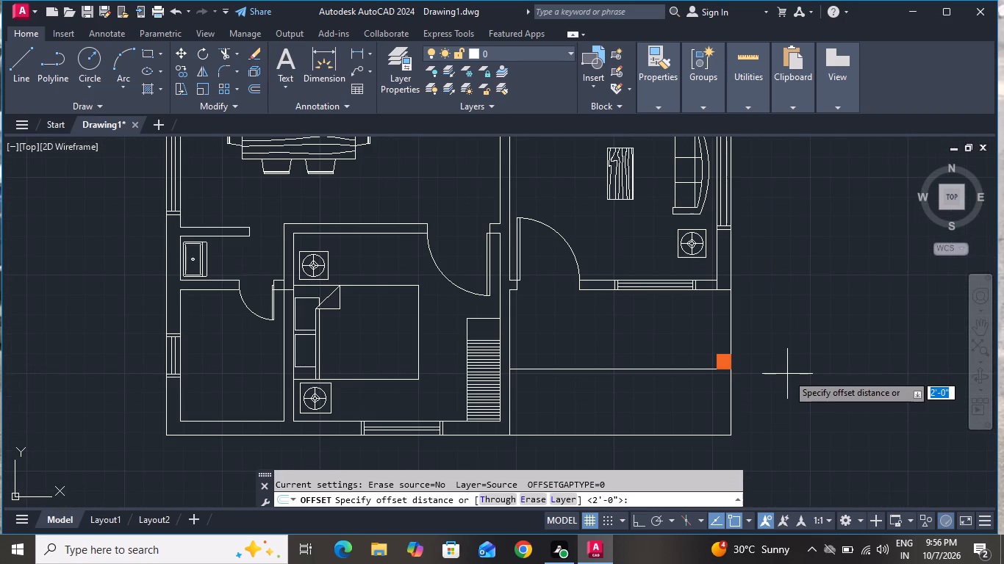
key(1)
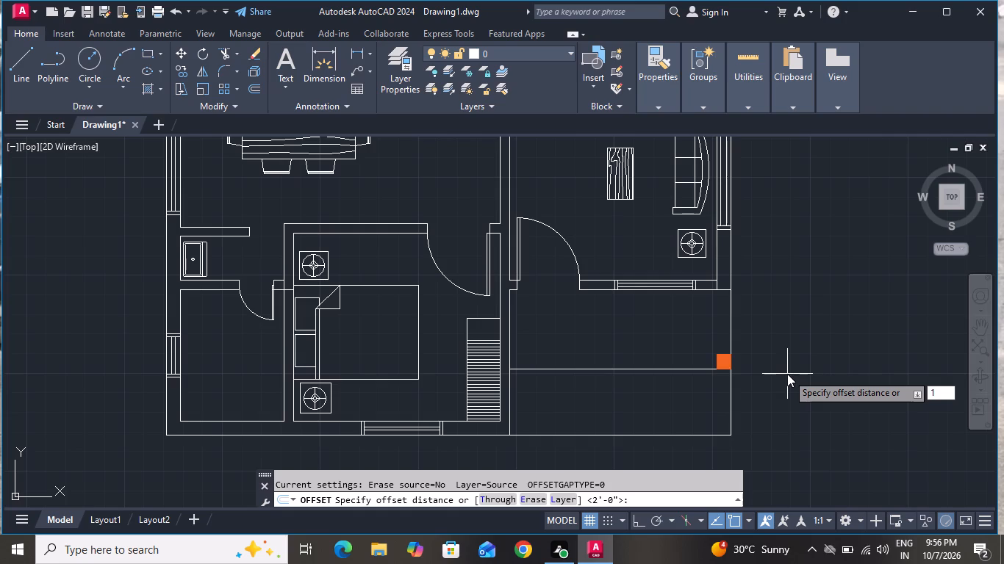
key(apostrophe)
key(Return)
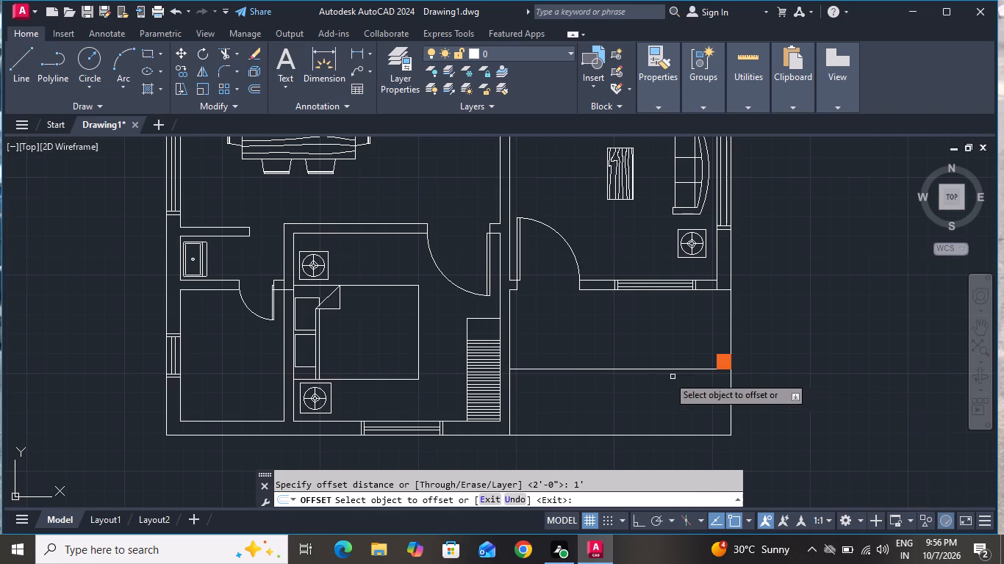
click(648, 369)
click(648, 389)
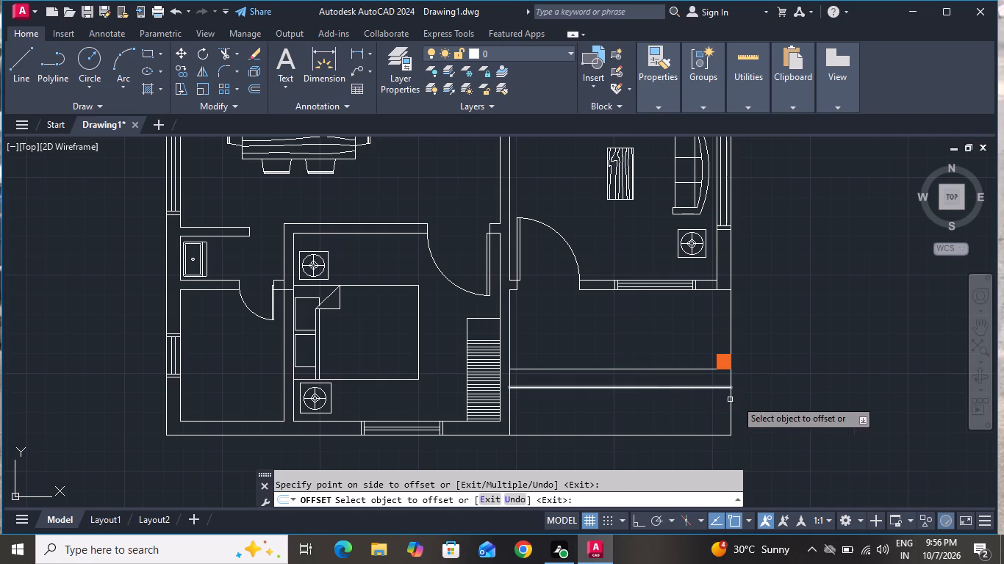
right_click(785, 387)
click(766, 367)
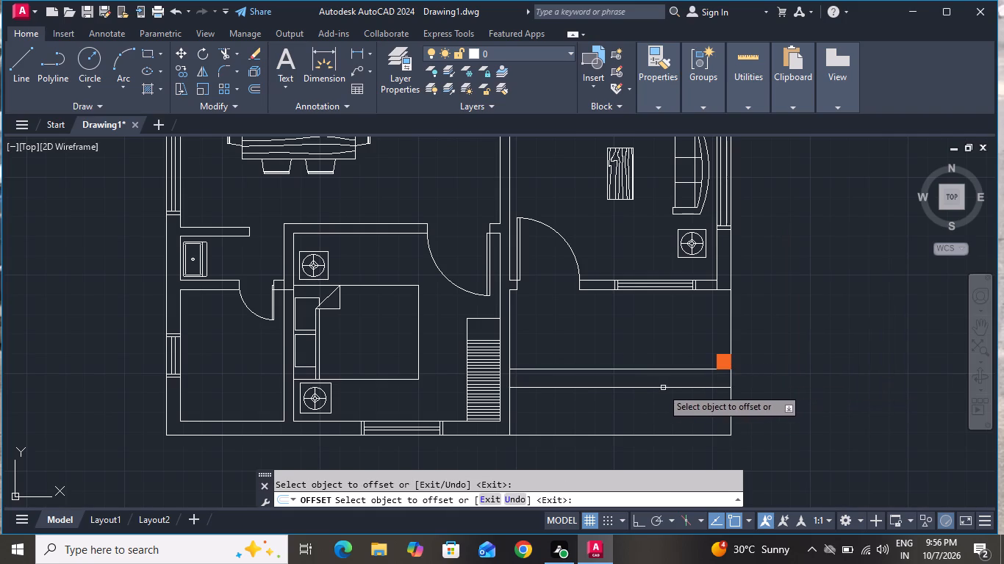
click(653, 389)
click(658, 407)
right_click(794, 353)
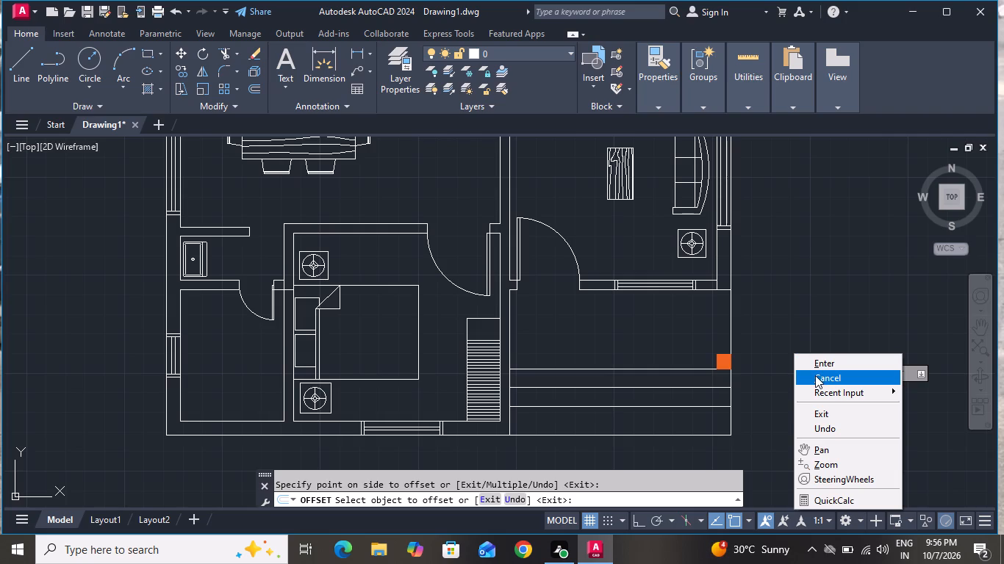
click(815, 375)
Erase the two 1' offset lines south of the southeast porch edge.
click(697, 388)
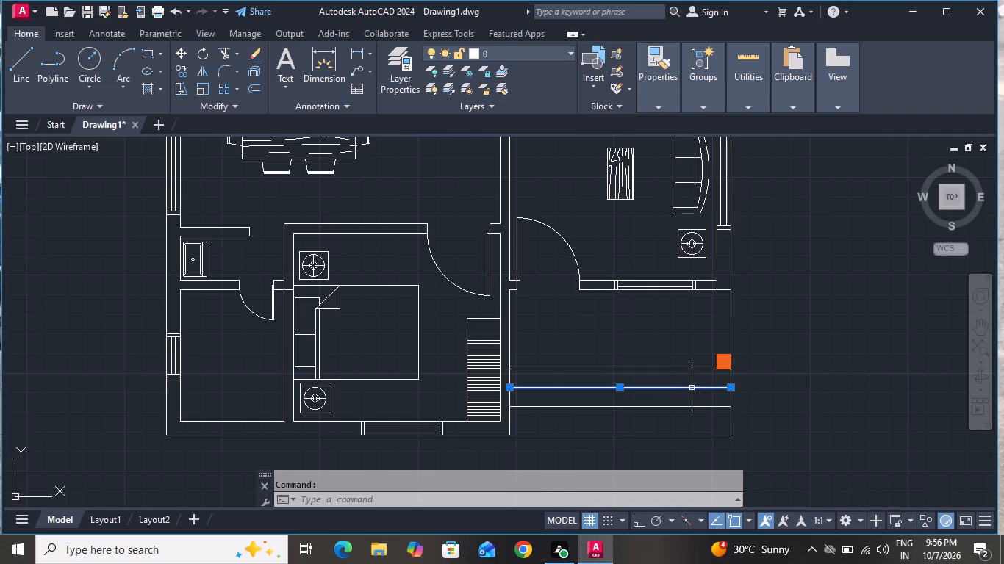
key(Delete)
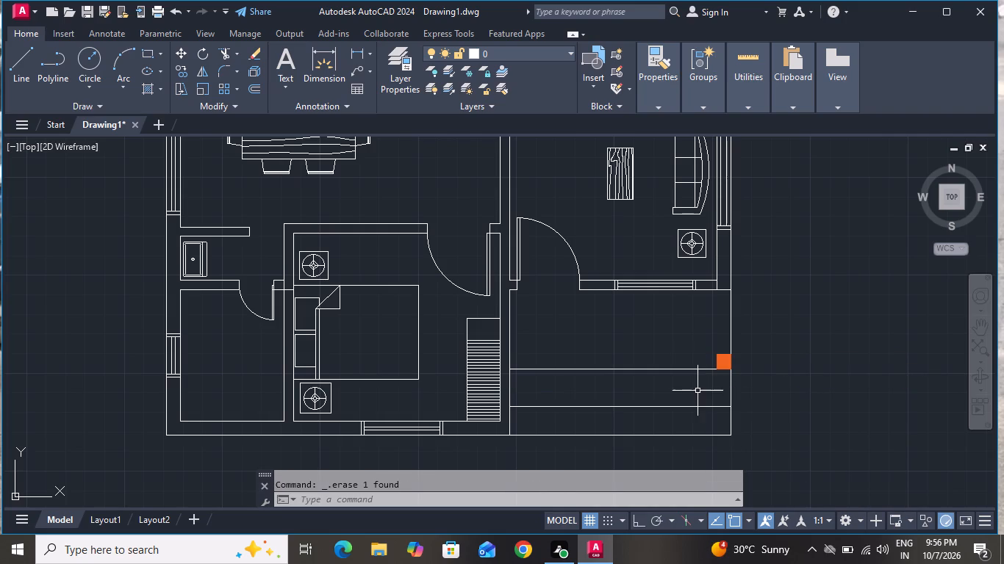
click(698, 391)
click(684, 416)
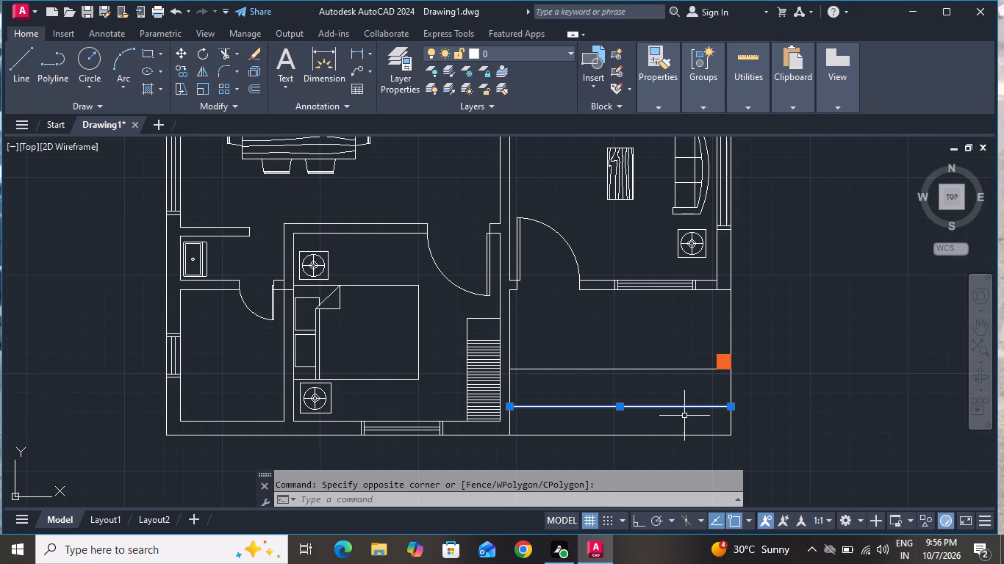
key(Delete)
Offset the southeast porch's horizontal edge line southward at 2" spacing to add four parallel lines below it.
text(o)
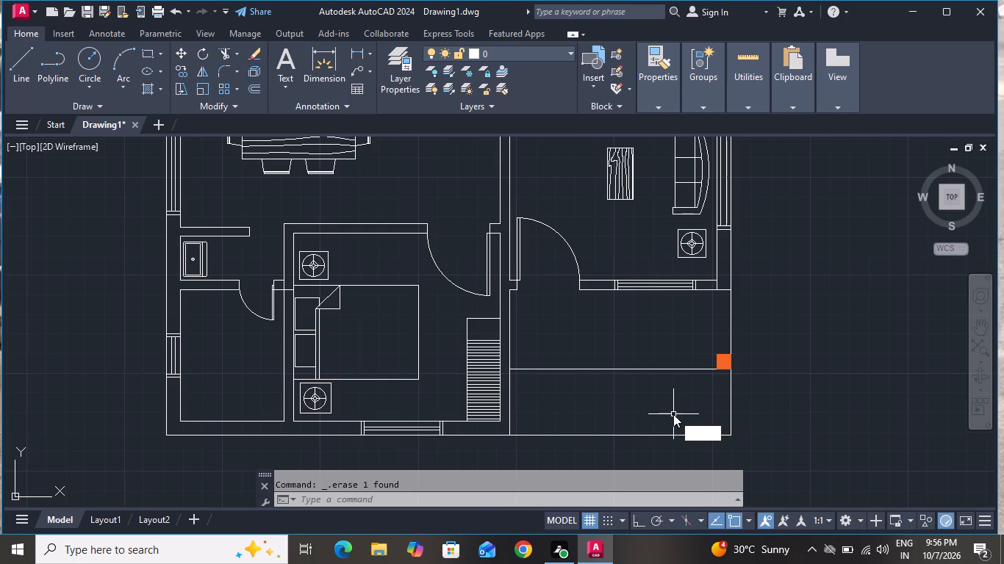
key(space)
key(2)
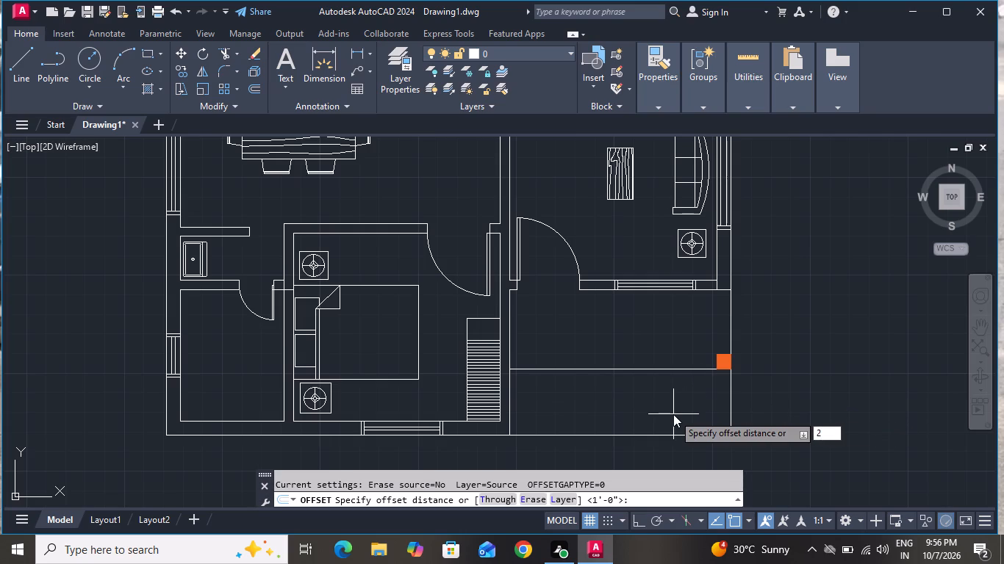
key(shift+quotedbl)
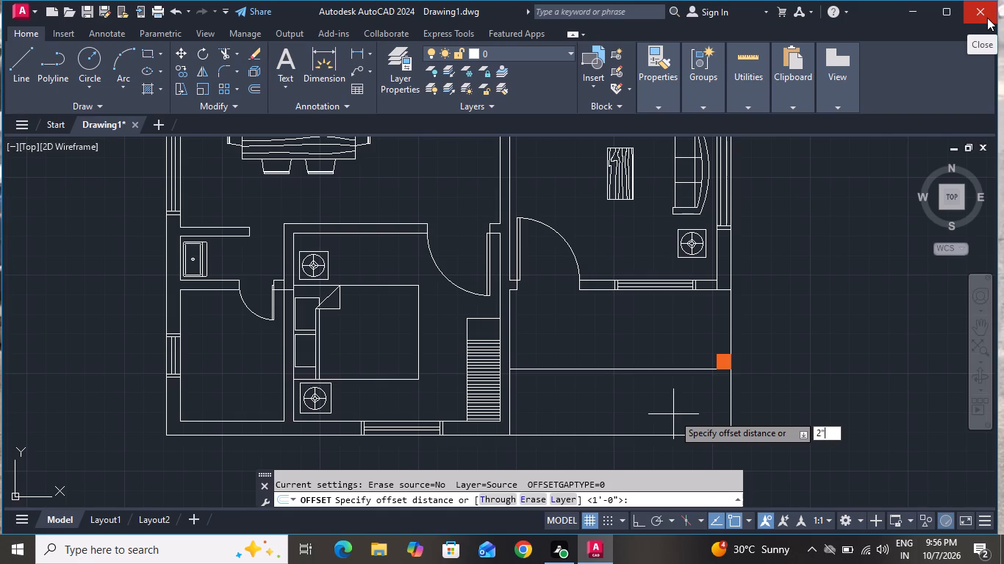
key(Return)
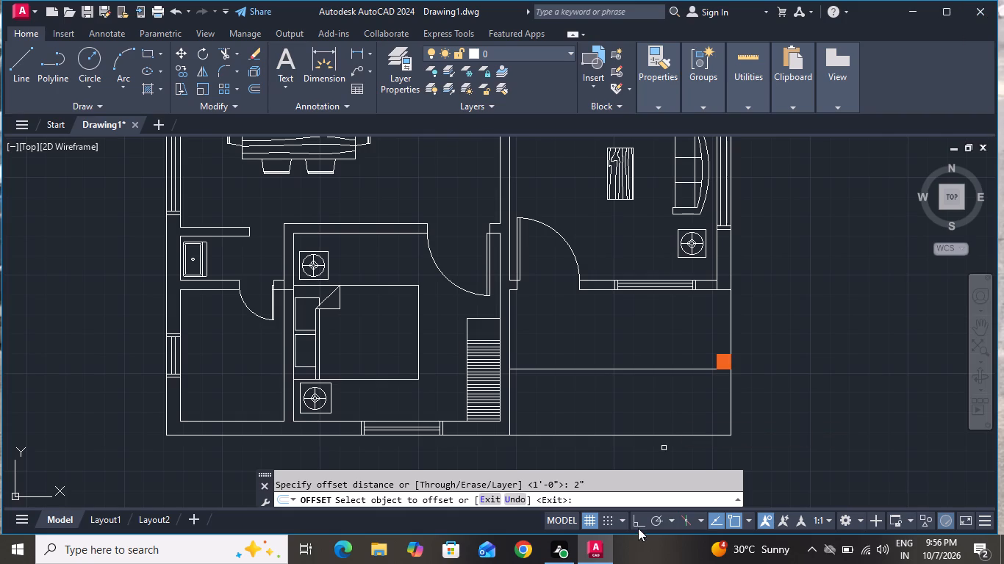
click(667, 370)
click(674, 388)
scroll(678, 367, up, 1)
scroll(678, 367, down, 1)
scroll(678, 367, up, 2)
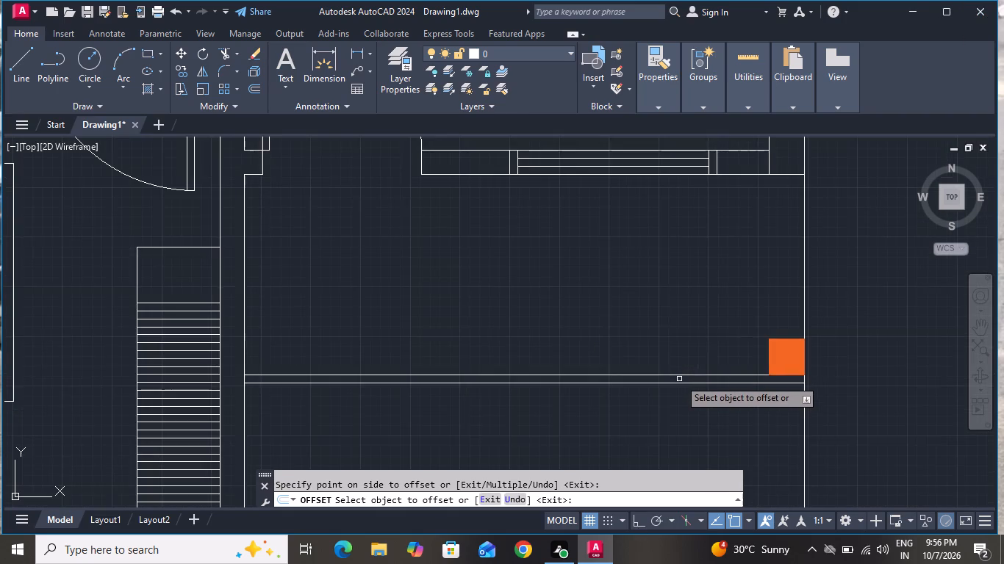
scroll(679, 379, up, 3)
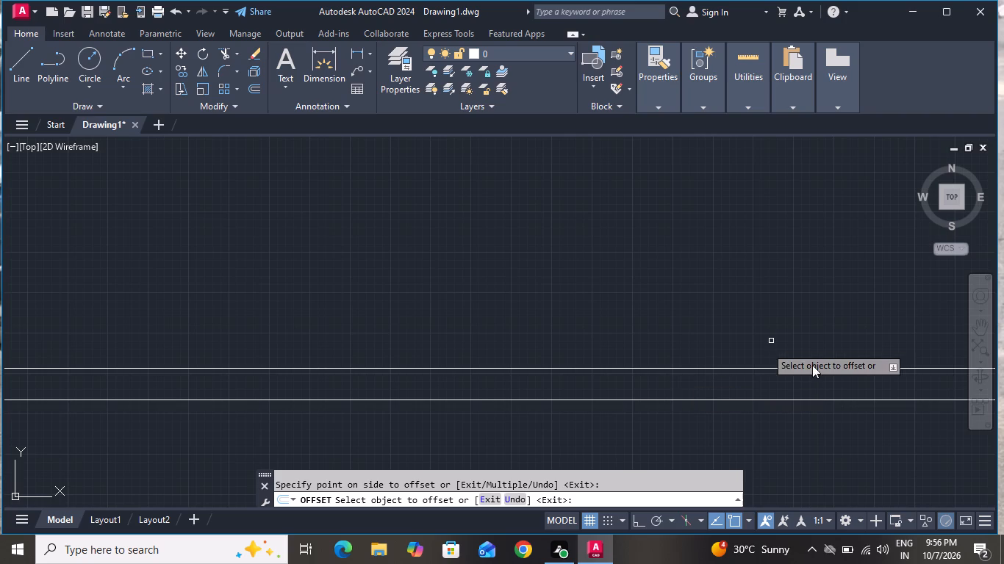
click(799, 400)
click(805, 443)
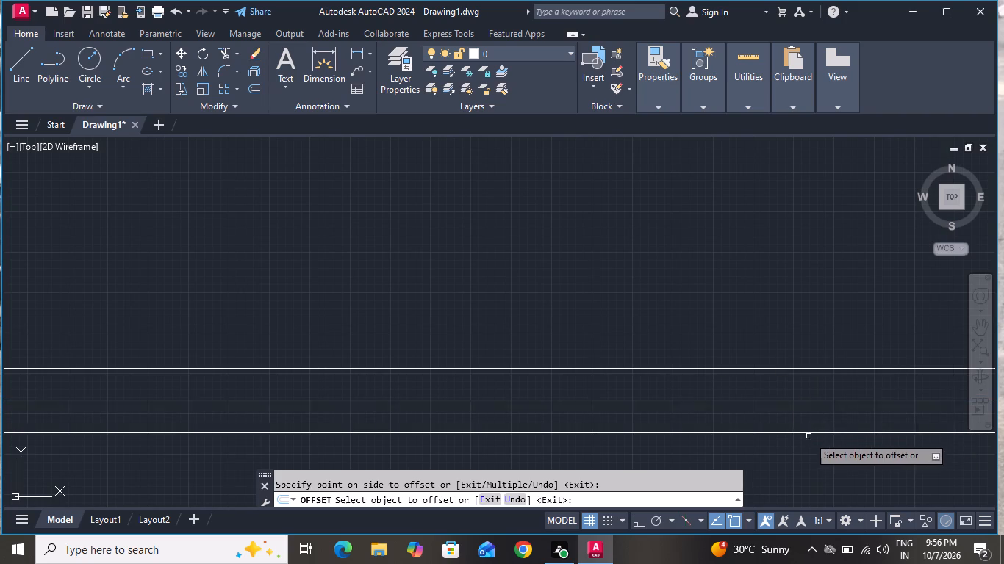
scroll(813, 428, down, 1)
scroll(813, 428, up, 1)
scroll(813, 428, down, 4)
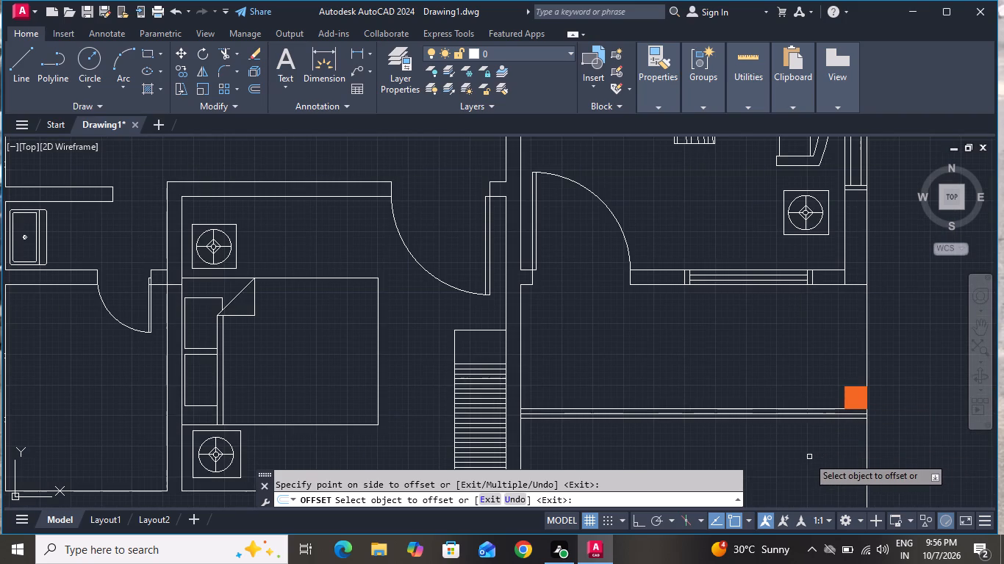
scroll(756, 427, up, 2)
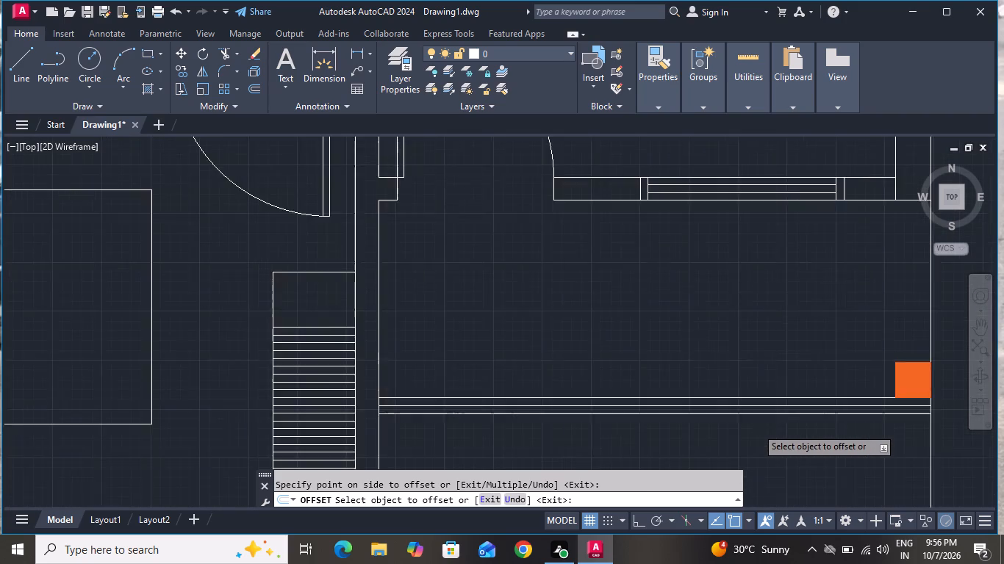
click(764, 405)
click(785, 449)
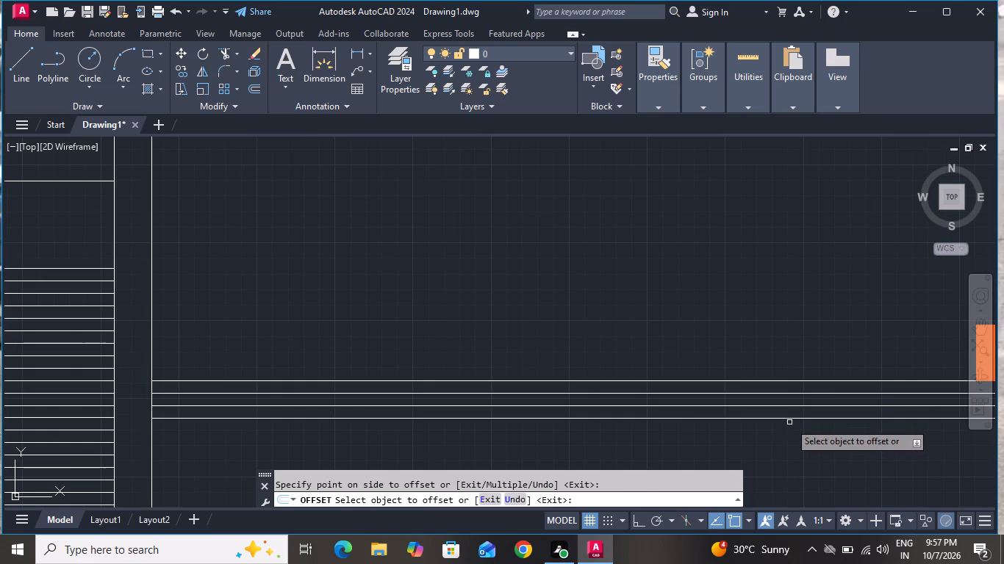
click(790, 421)
click(792, 443)
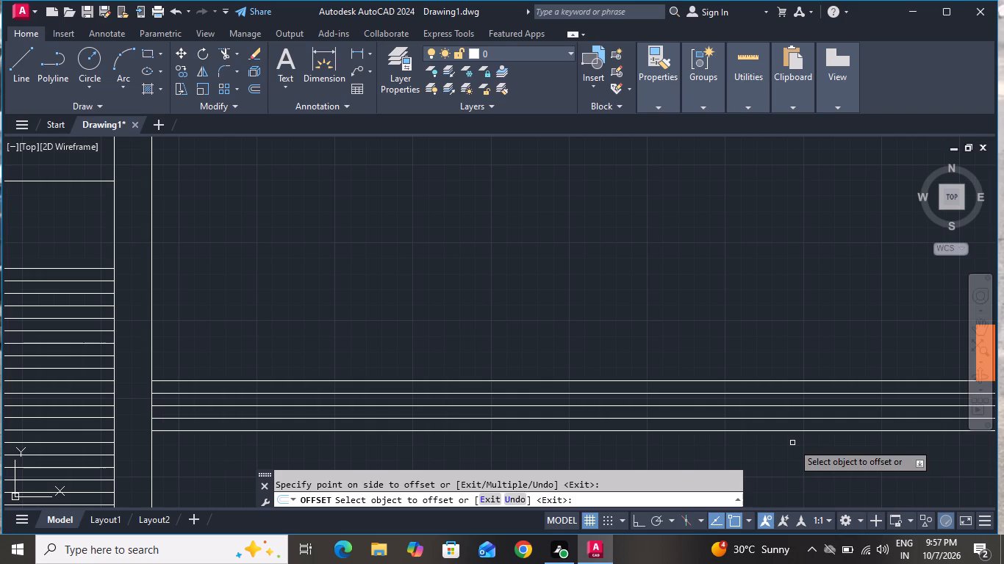
right_click(824, 328)
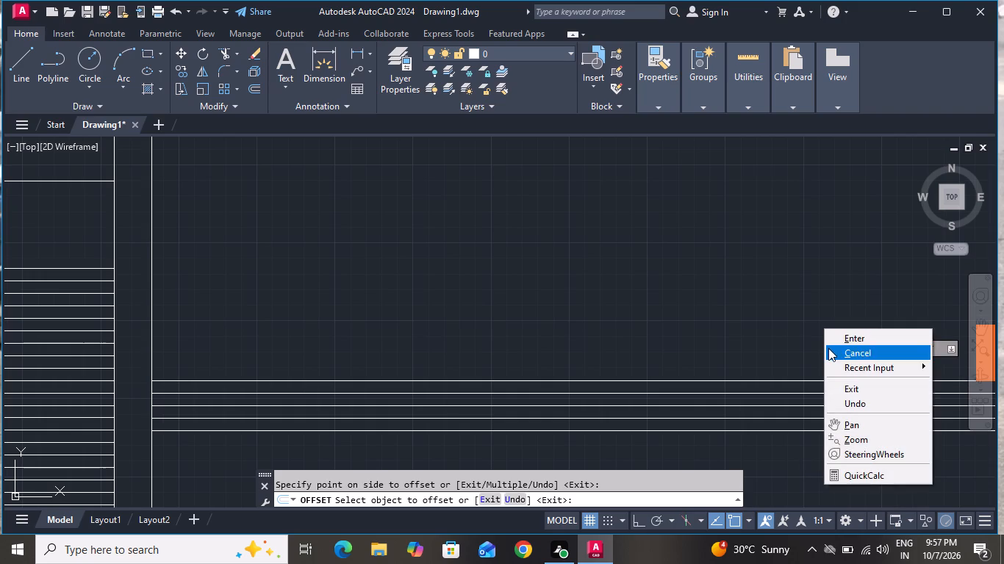
click(829, 349)
Erase the first and third offset lines south of the southeast porch edge, leaving a 4" spacing.
click(747, 394)
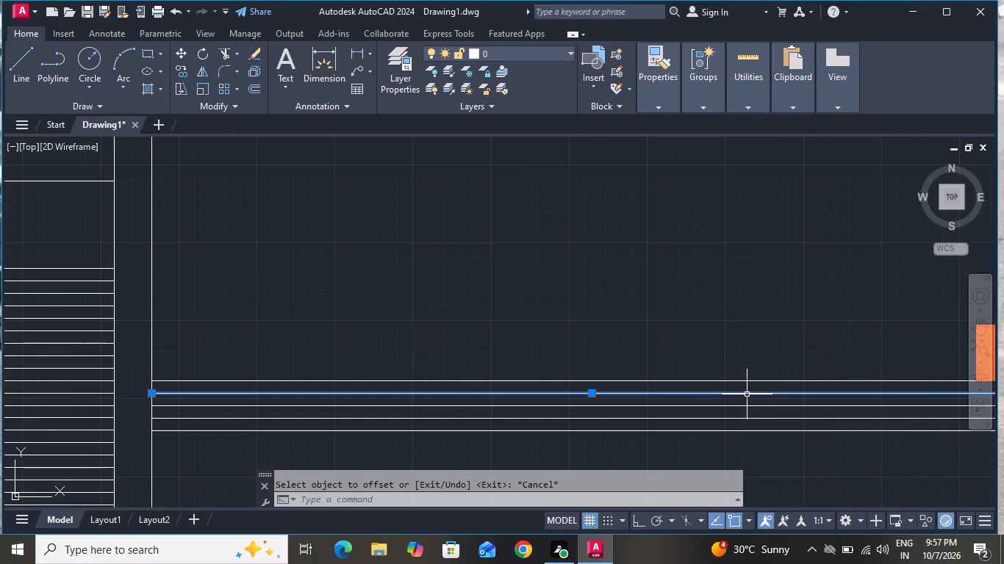
key(Delete)
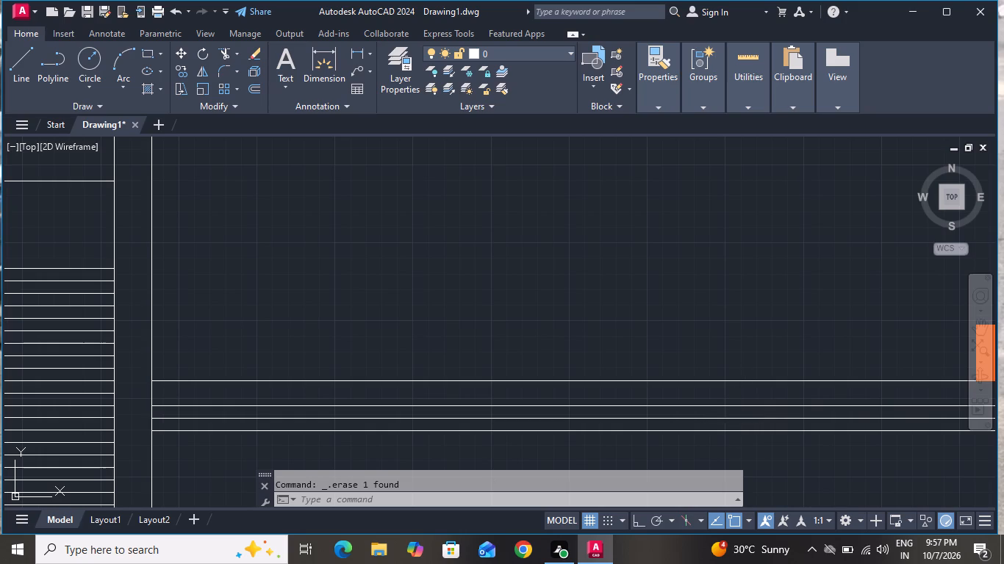
click(733, 421)
key(Delete)
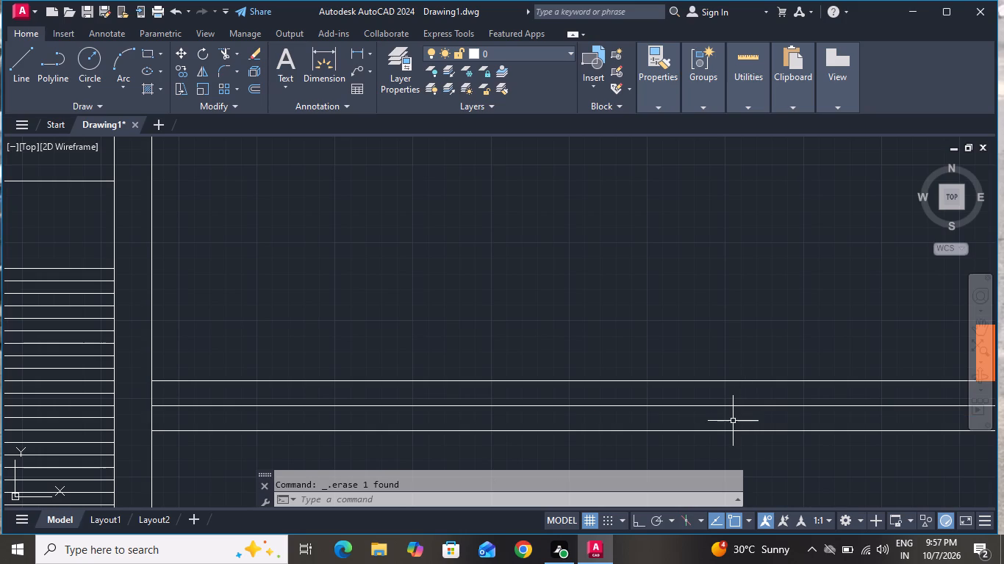
Move the wooden coffee table in the living room by its east edge midpoint about 1' east, closer to the sofa.
scroll(736, 421, down, 2)
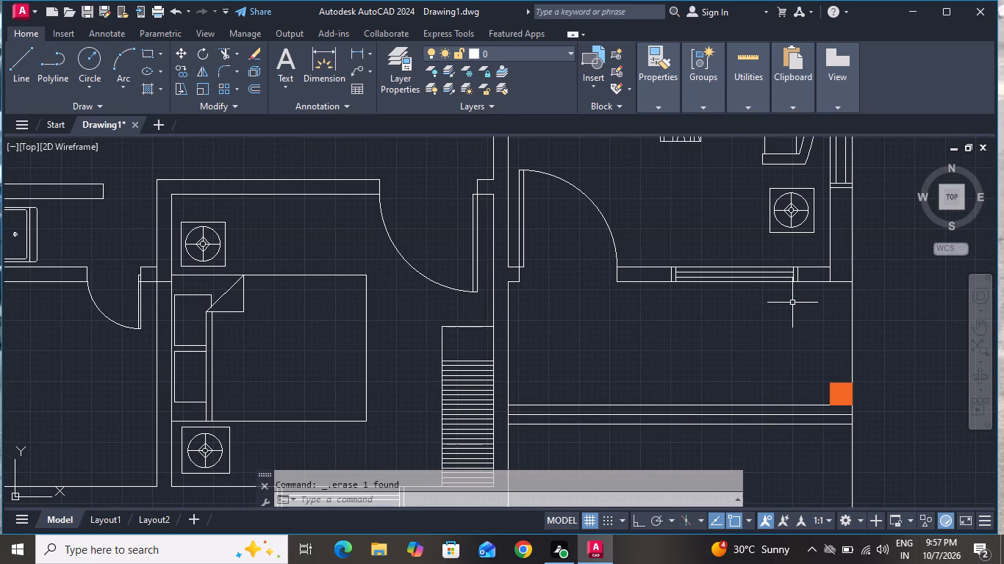
scroll(792, 303, down, 1)
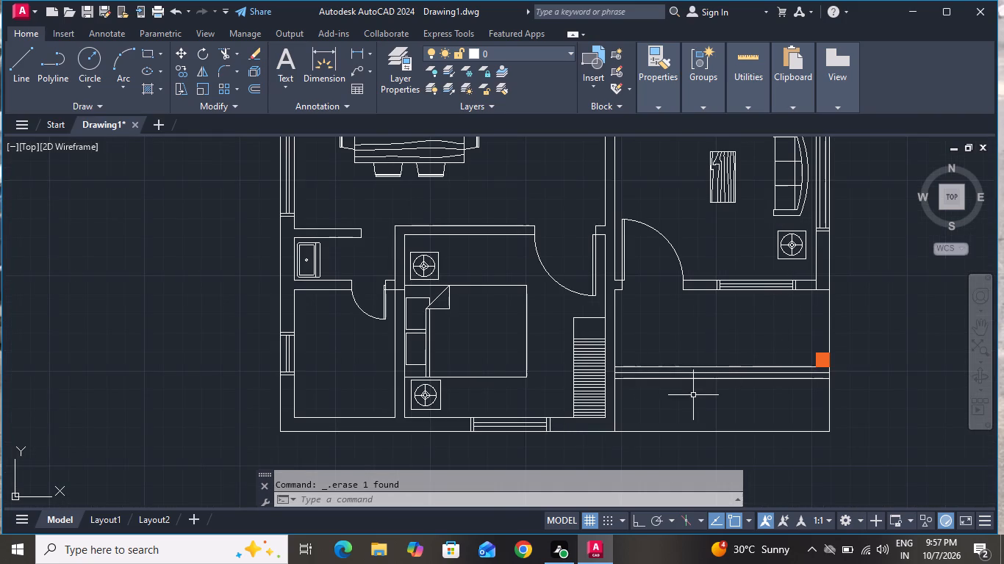
scroll(631, 370, up, 2)
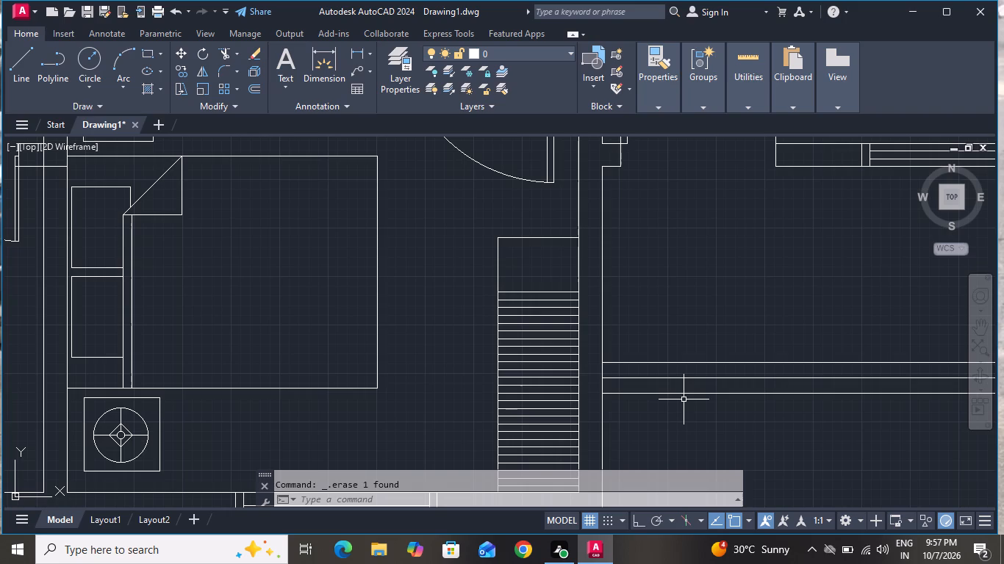
scroll(653, 336, up, 1)
scroll(653, 336, down, 3)
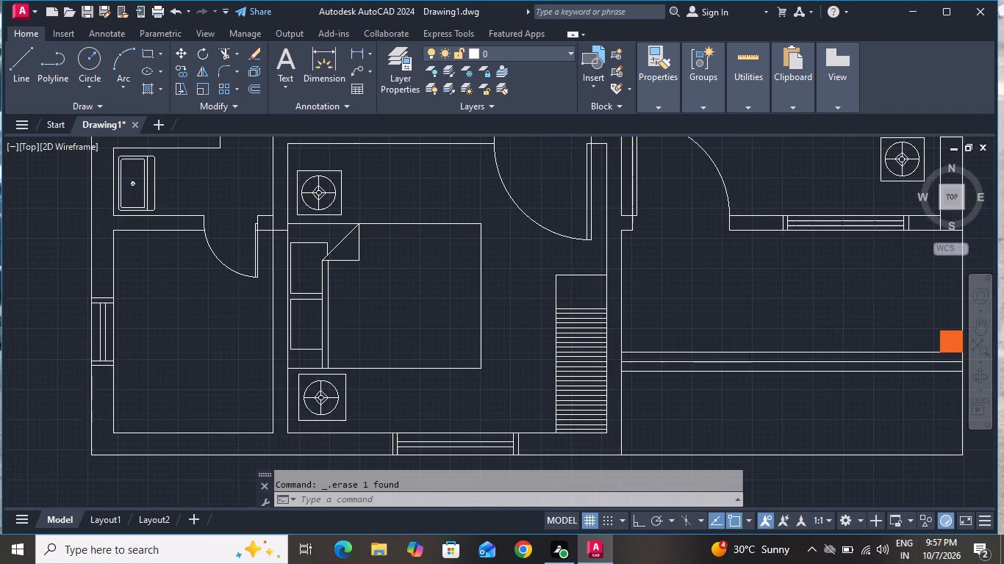
scroll(653, 336, down, 2)
scroll(756, 279, up, 2)
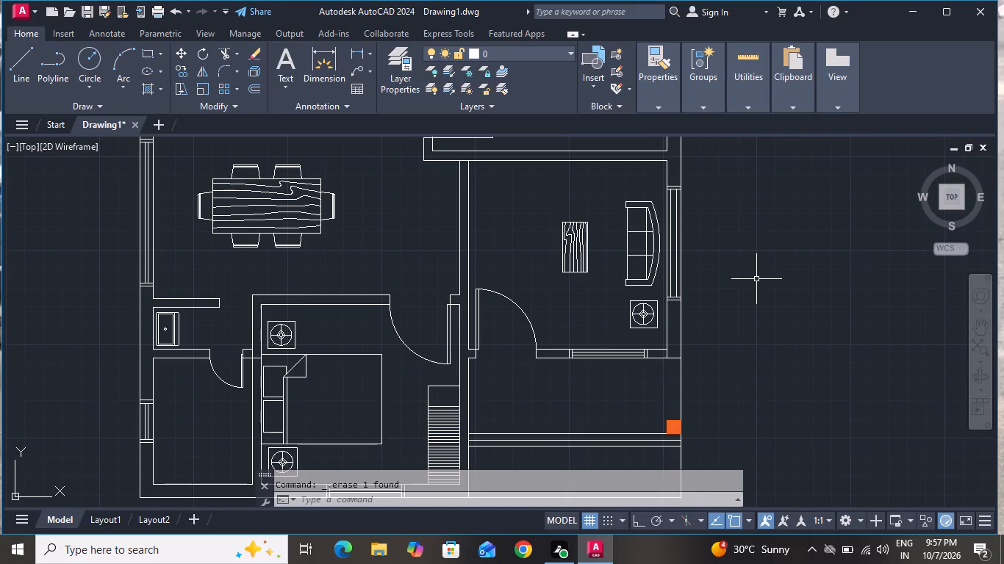
scroll(587, 261, up, 1)
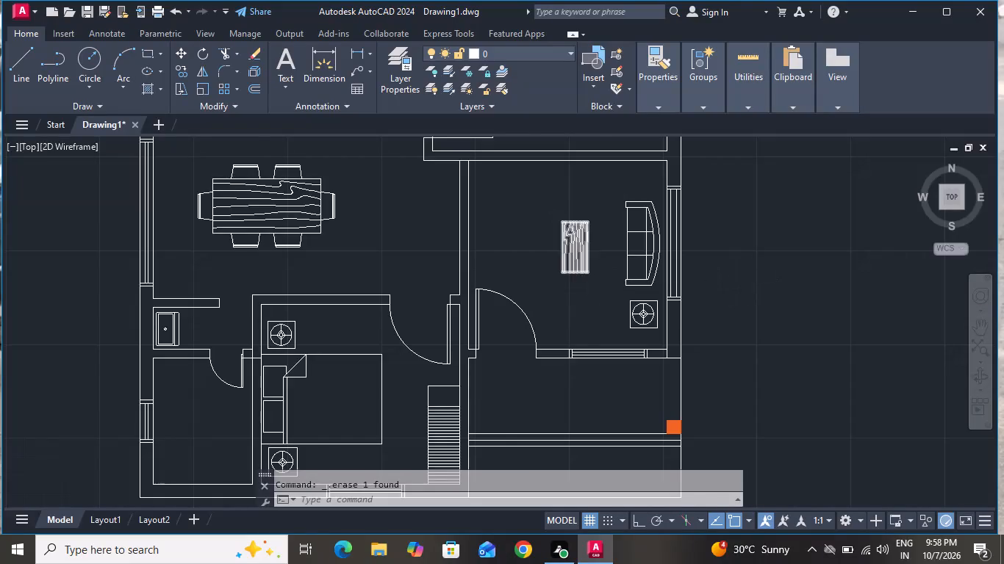
click(598, 189)
click(534, 290)
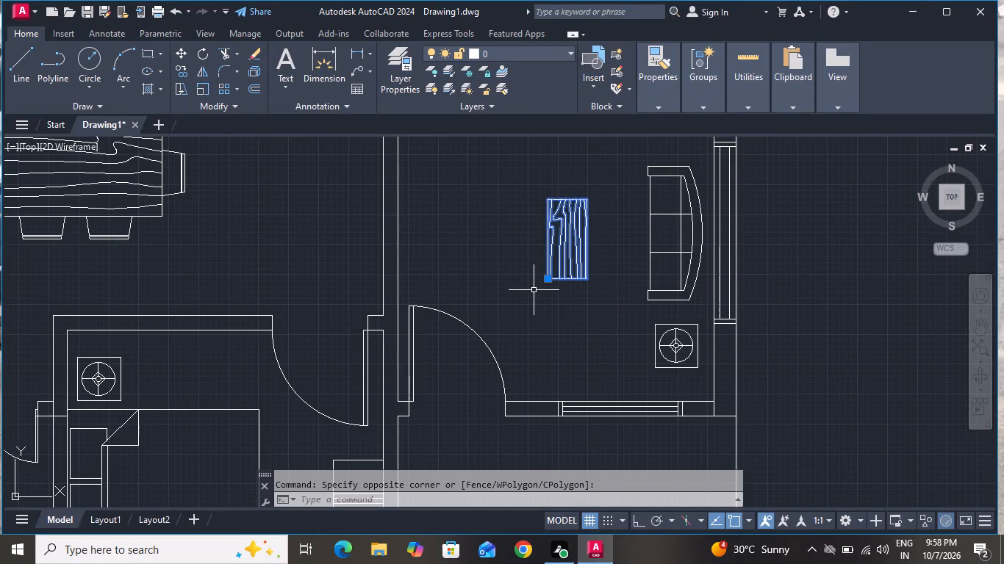
click(179, 51)
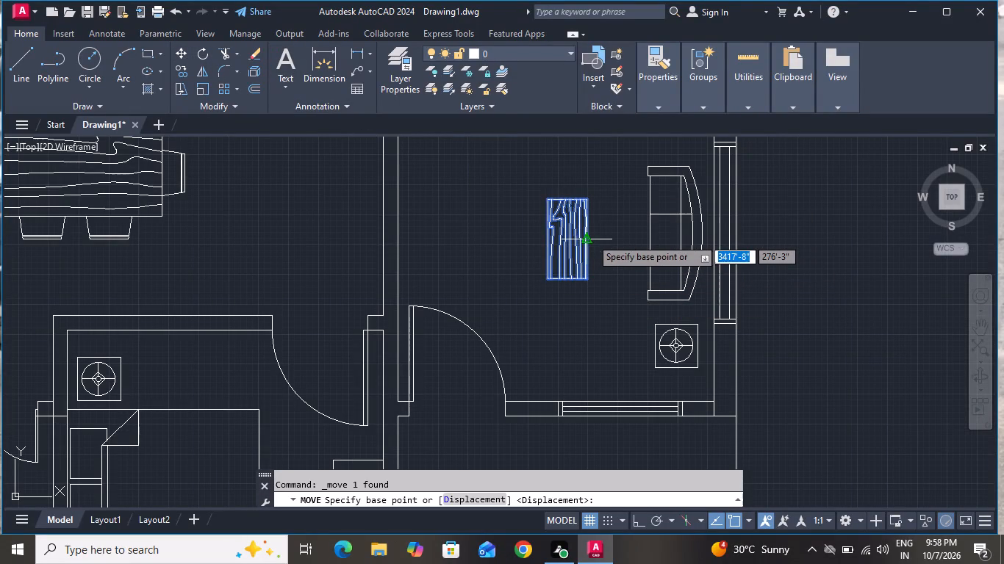
click(589, 239)
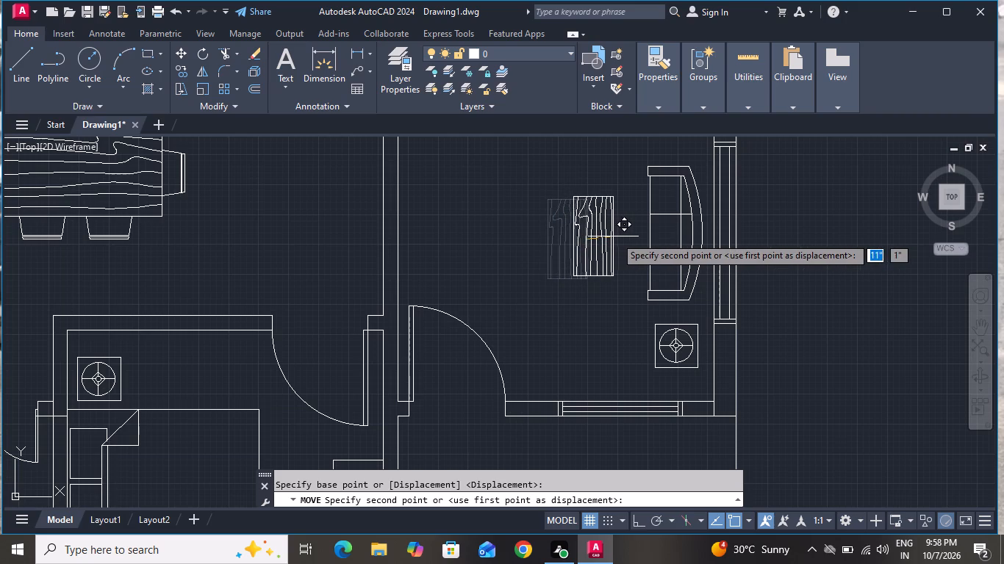
click(616, 236)
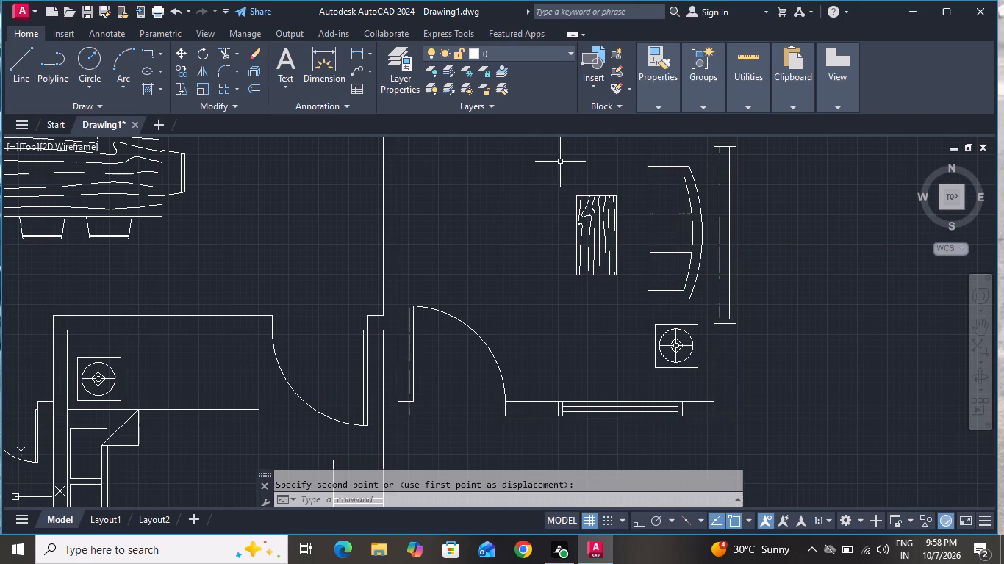
Insert the Sofa - Roundback Loveseat 5 ft. block from Home - Space Planner.dwg into the empty area west of the floor plan.
scroll(848, 298, down, 3)
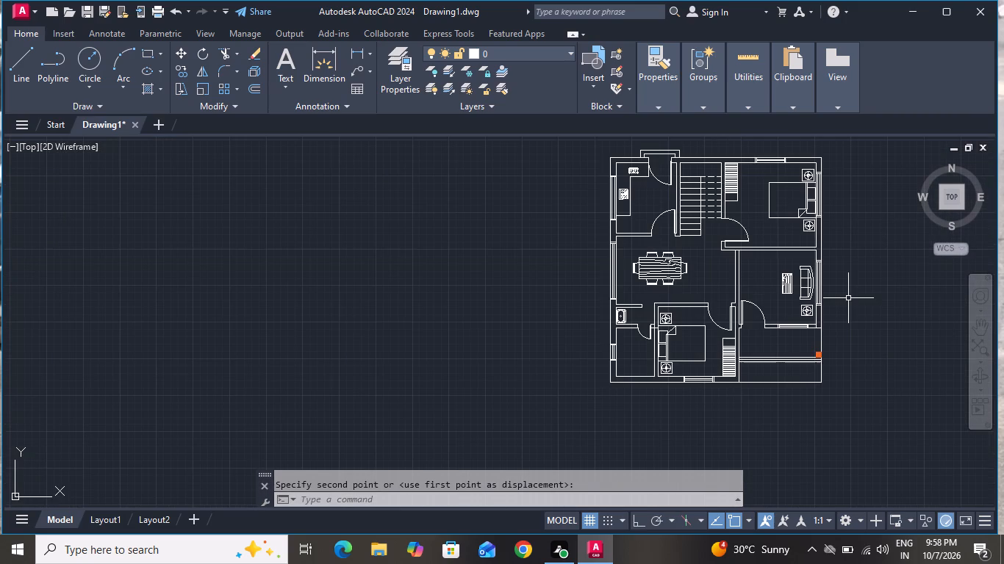
text(dc)
key(space)
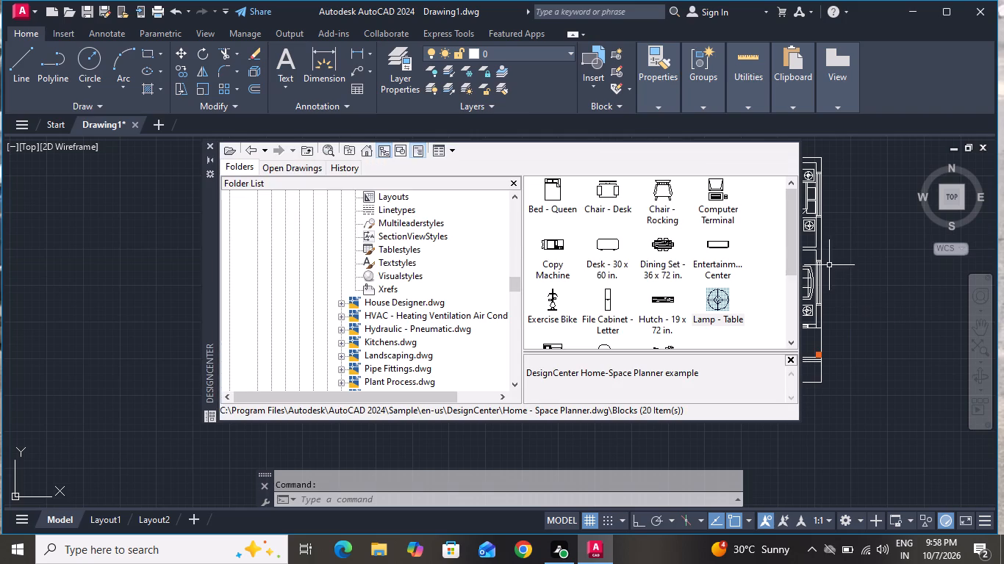
scroll(670, 346, down, 1)
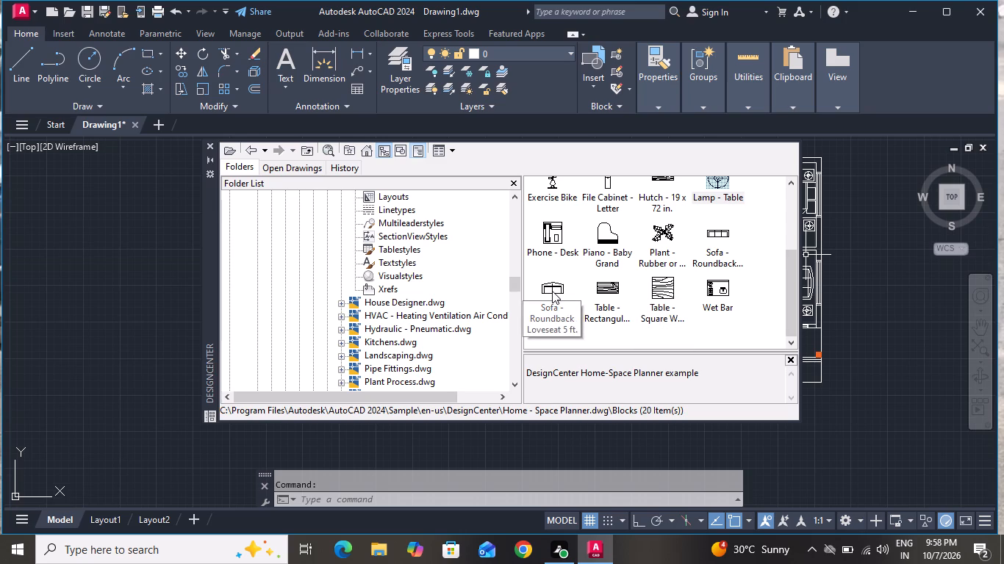
drag(552, 291, 173, 288)
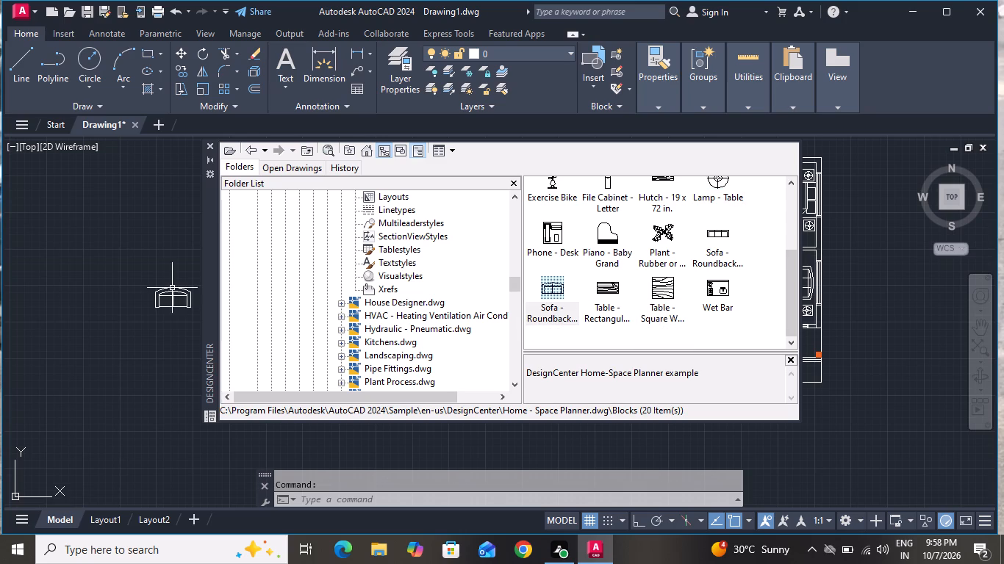
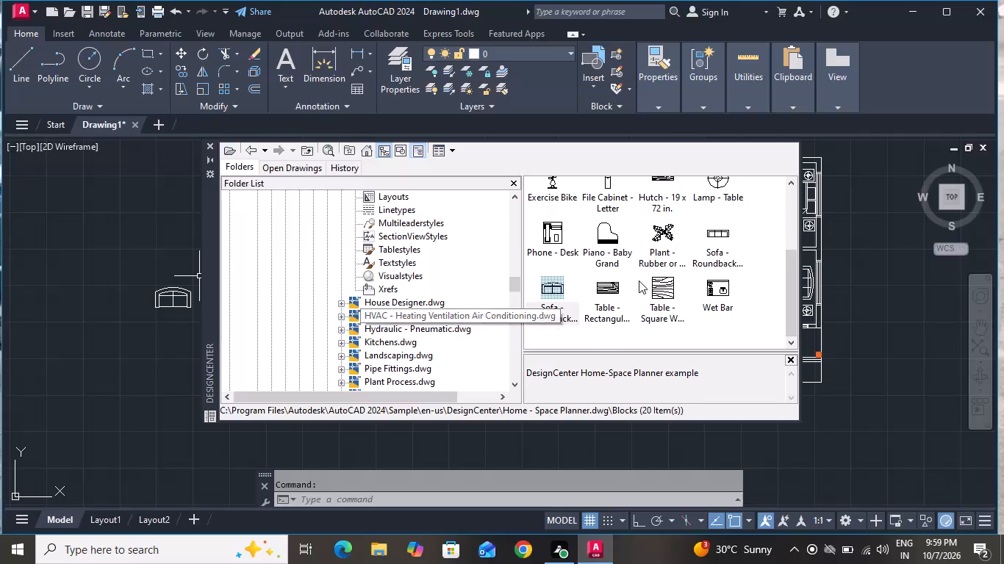
Look through the Home - Space Planner.dwg blocks for further furniture to place.
scroll(639, 281, up, 1)
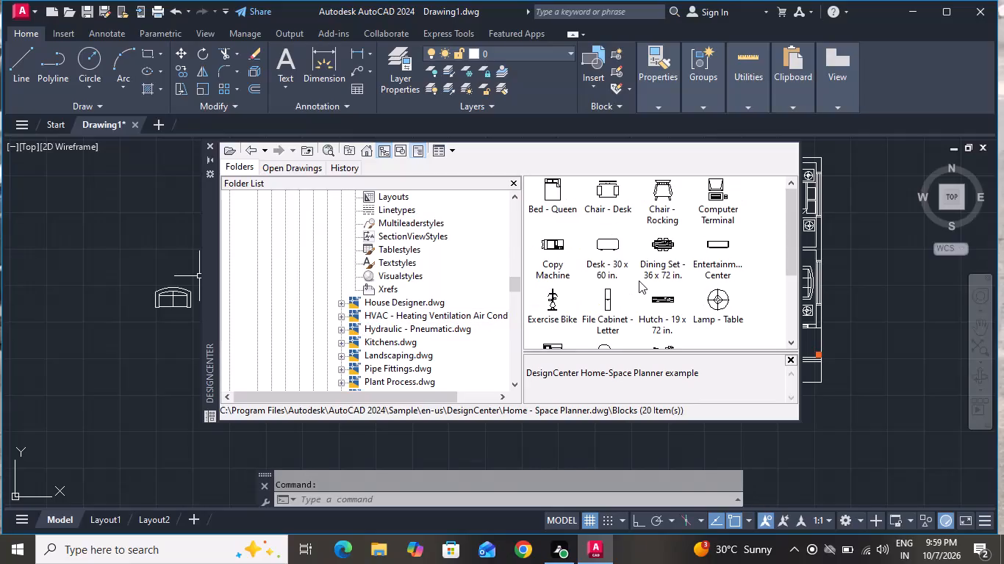
scroll(639, 281, up, 1)
scroll(639, 281, down, 1)
scroll(639, 281, up, 7)
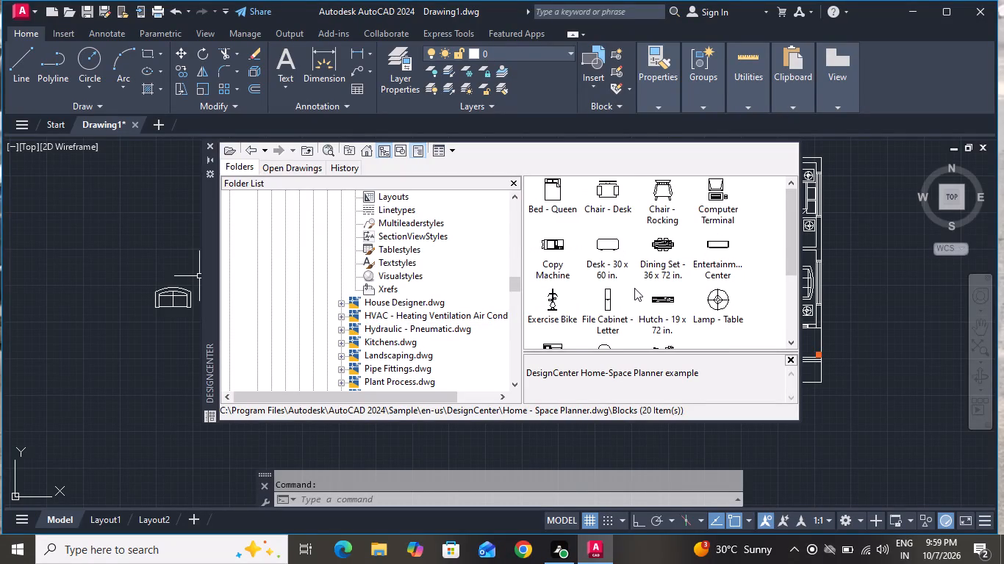
scroll(634, 288, down, 3)
scroll(634, 288, up, 1)
scroll(634, 288, down, 4)
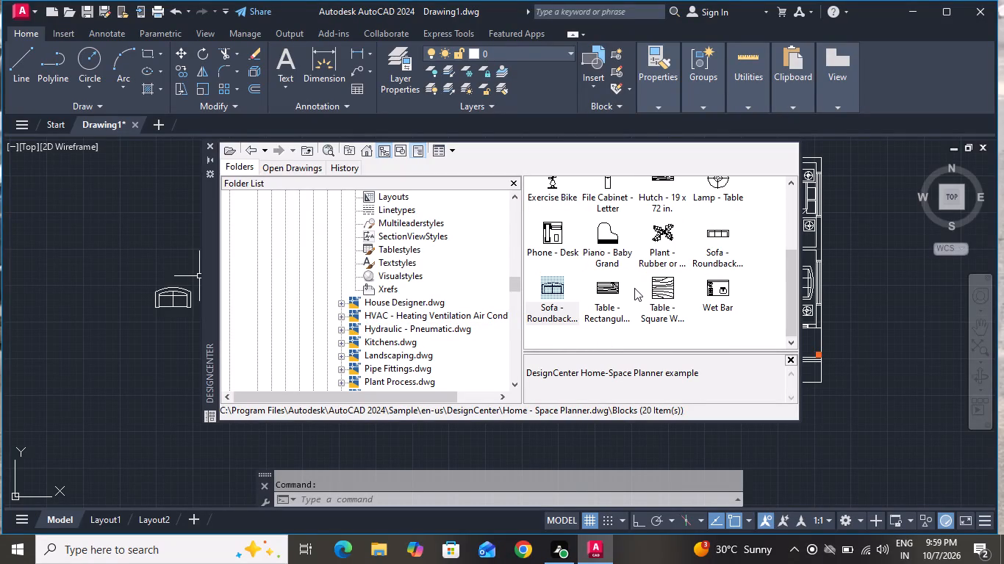
Open the block collection of Kitchens.dwg from the DesignCenter sample folder.
scroll(396, 259, down, 1)
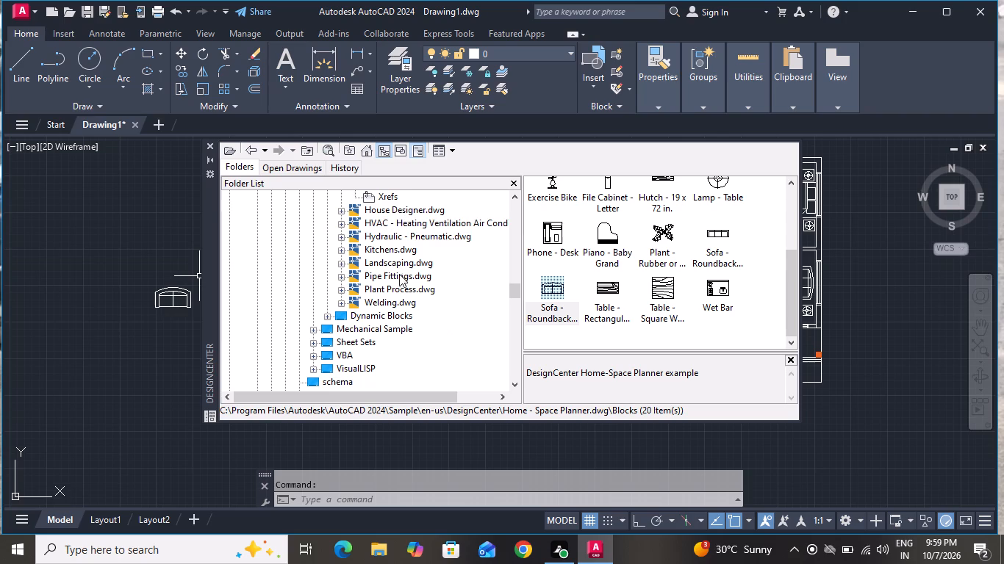
scroll(404, 301, up, 1)
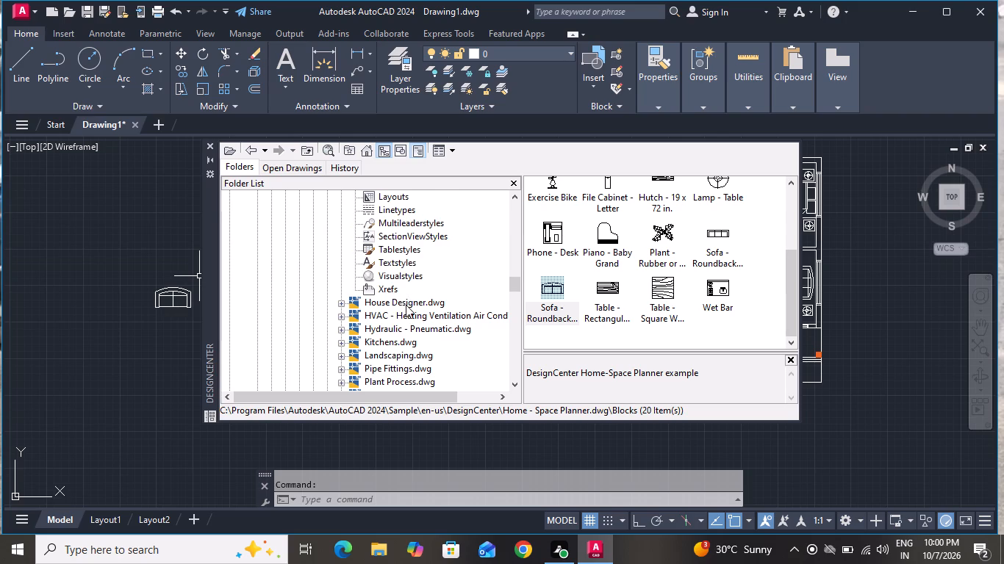
scroll(406, 305, up, 1)
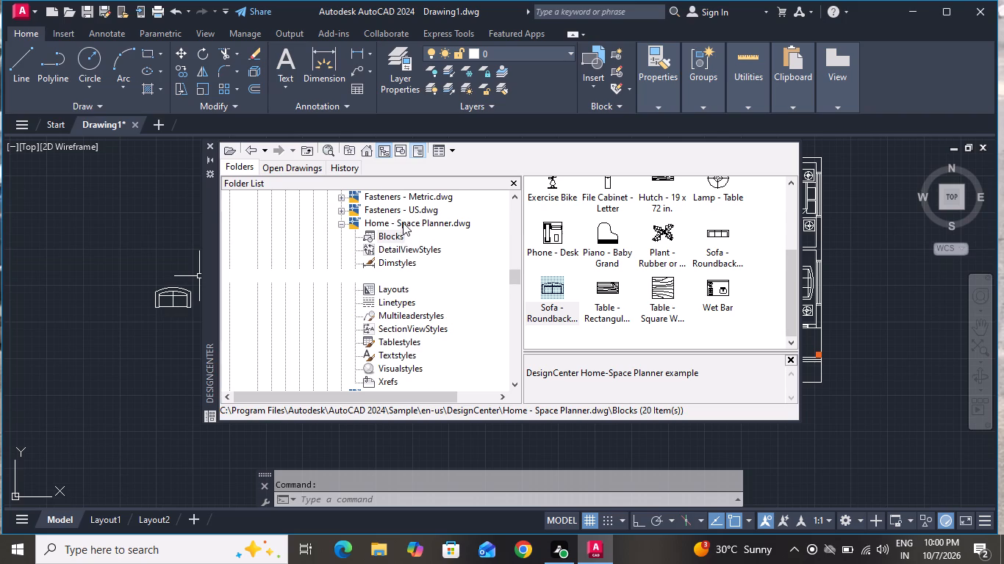
scroll(404, 261, up, 2)
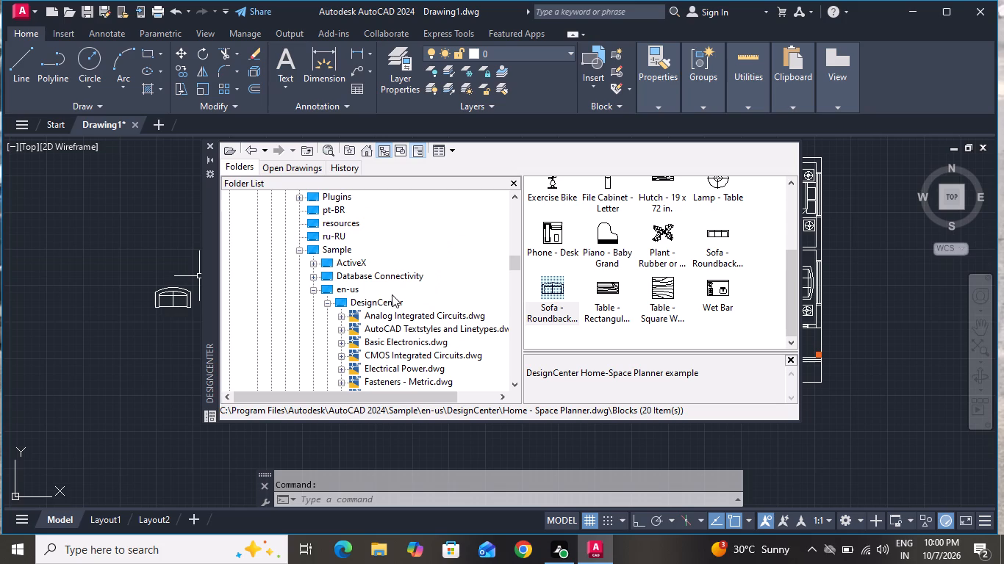
double_click(387, 302)
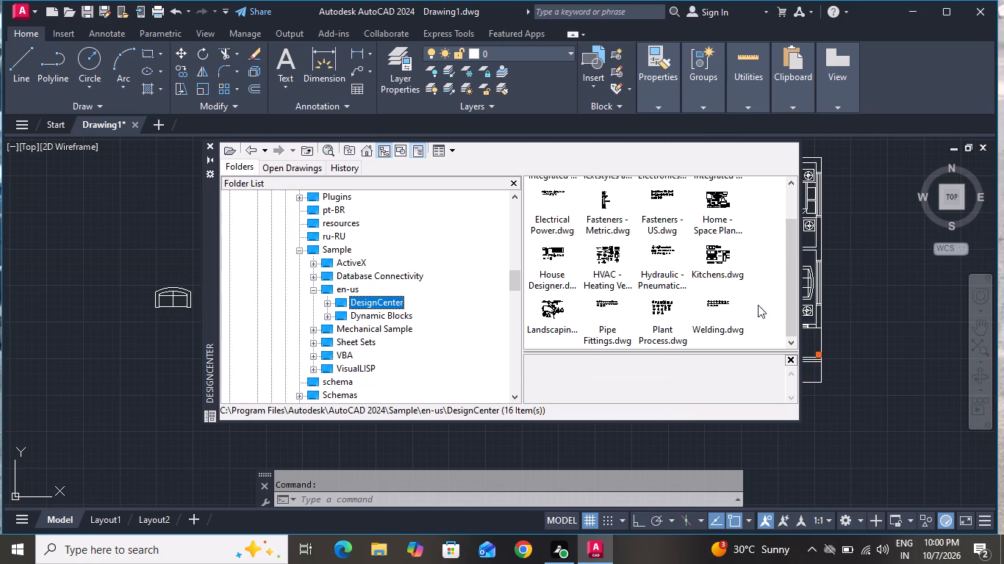
double_click(713, 242)
scroll(625, 267, up, 2)
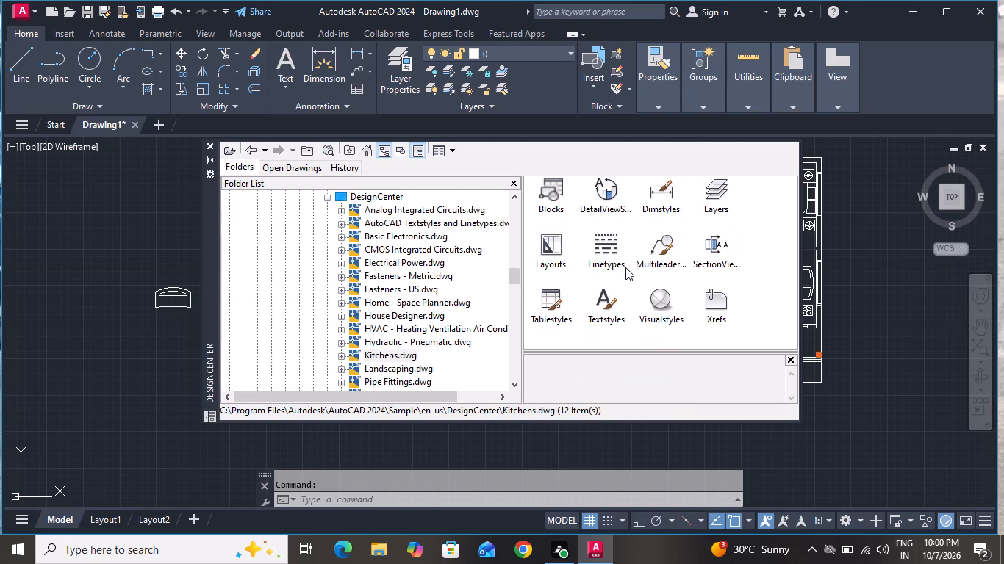
scroll(625, 267, up, 1)
scroll(625, 267, down, 3)
scroll(623, 303, up, 1)
scroll(623, 304, down, 2)
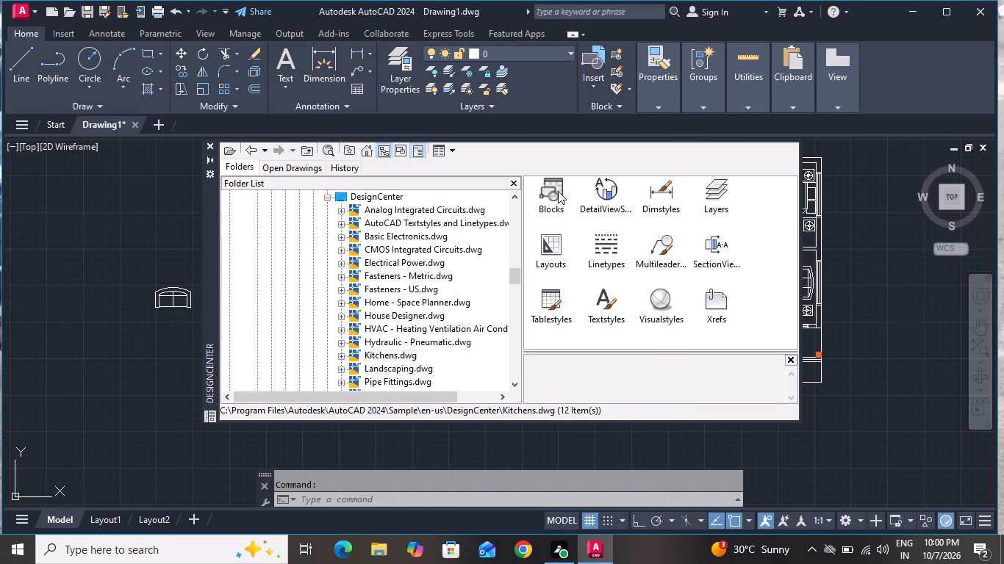
double_click(557, 191)
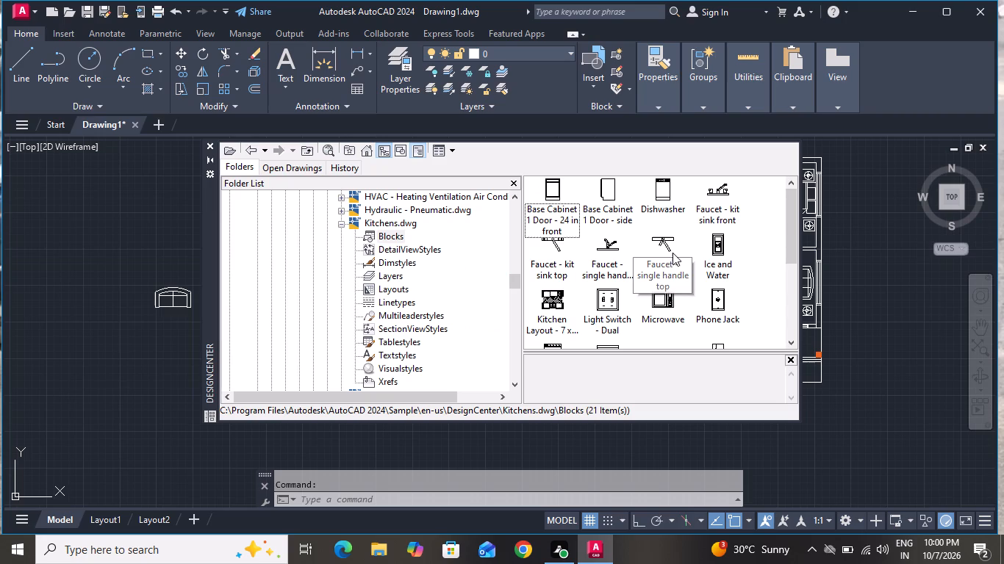
Insert the Refrigerator-2 door - 36 in top block just north of the loveseat, west of the floor plan, and close DesignCenter.
scroll(673, 252, down, 2)
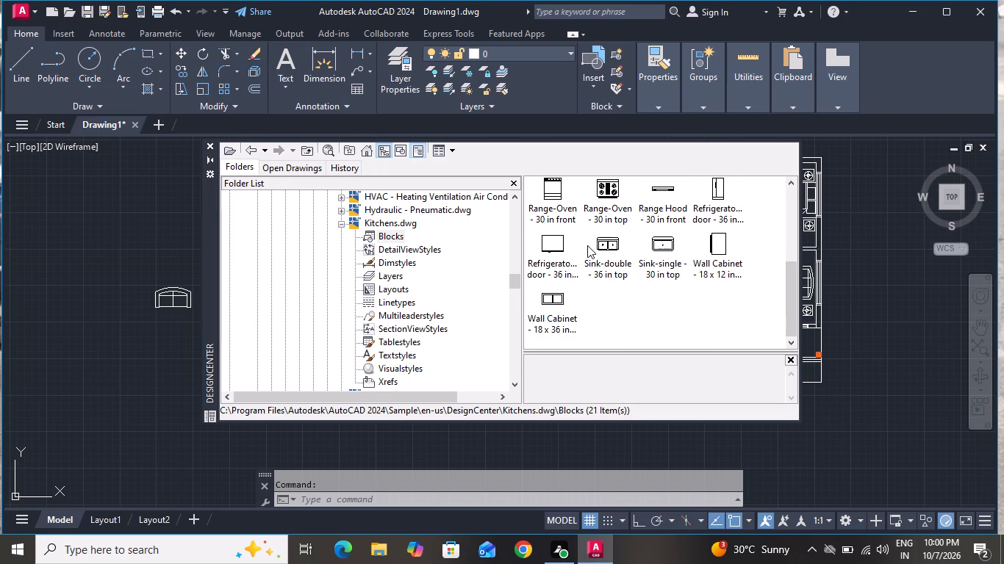
drag(526, 241, 512, 247)
drag(551, 243, 337, 259)
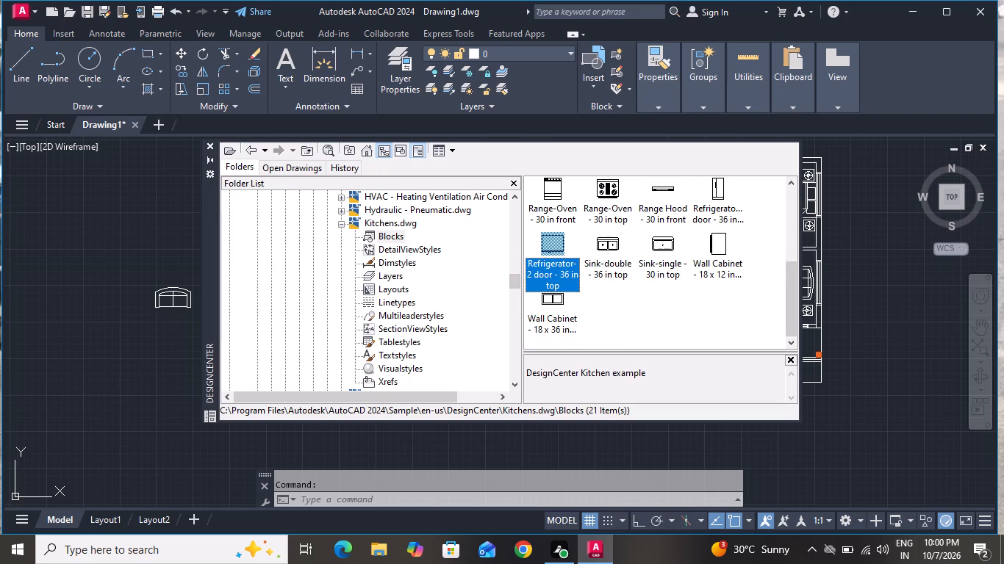
drag(337, 259, 155, 266)
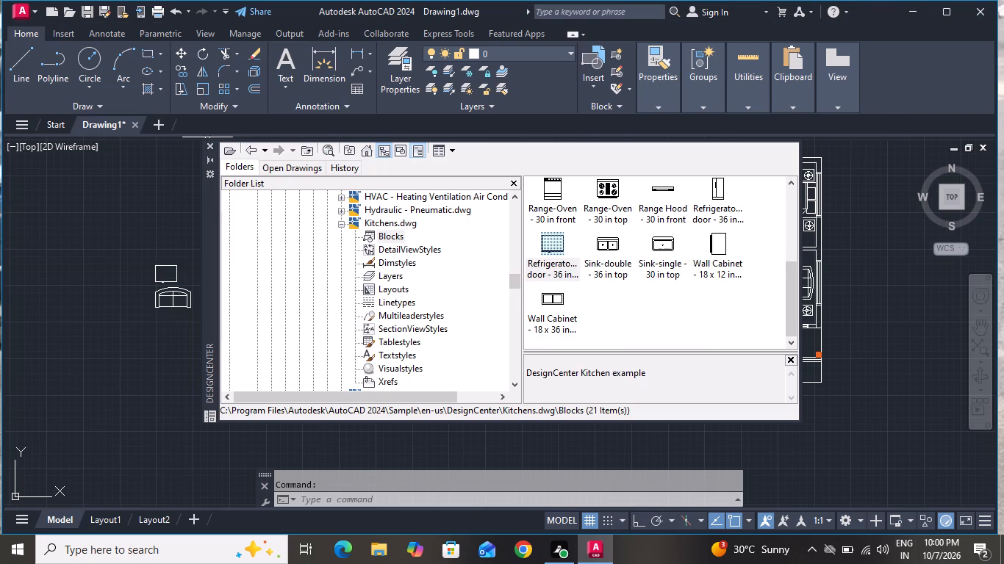
click(212, 145)
Rotate the loveseat west of the floor plan by 270° about its northeast corner, with Ortho on.
scroll(170, 311, up, 1)
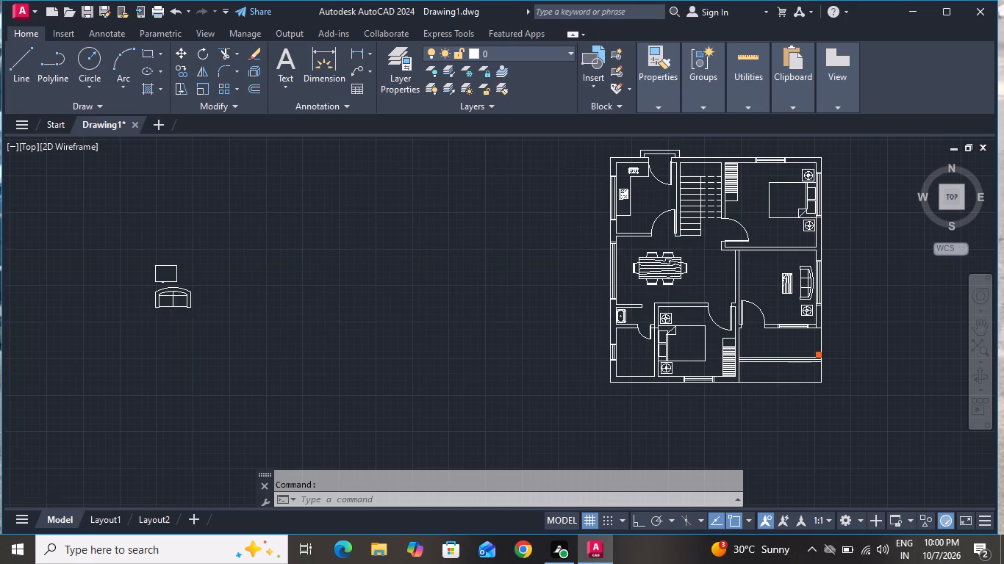
scroll(170, 311, up, 2)
click(294, 200)
click(179, 275)
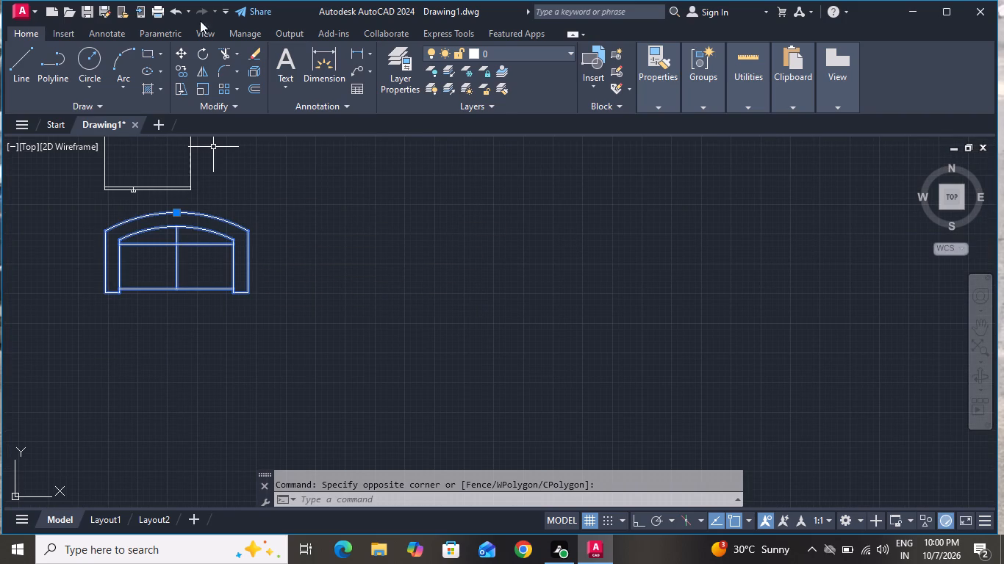
click(201, 51)
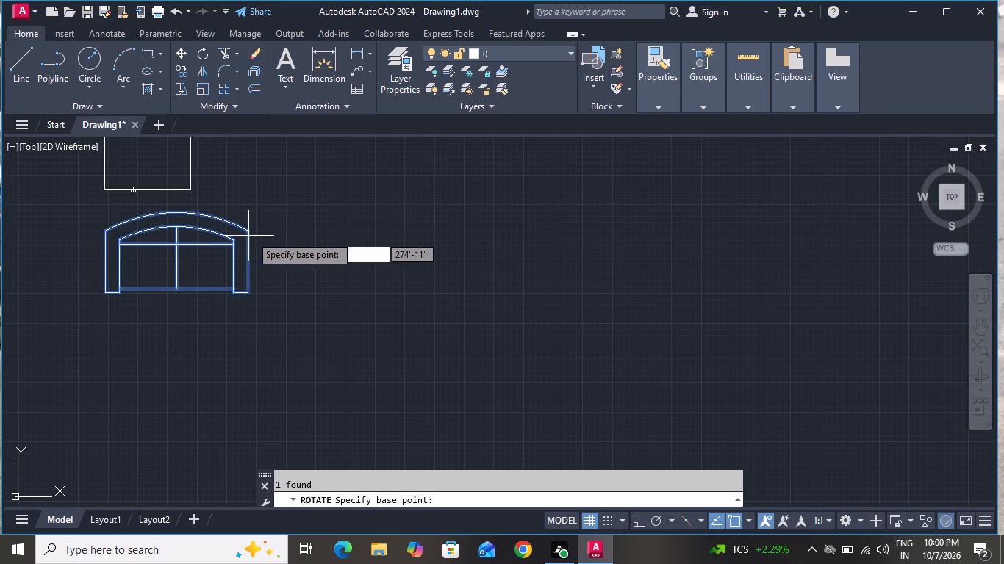
click(254, 232)
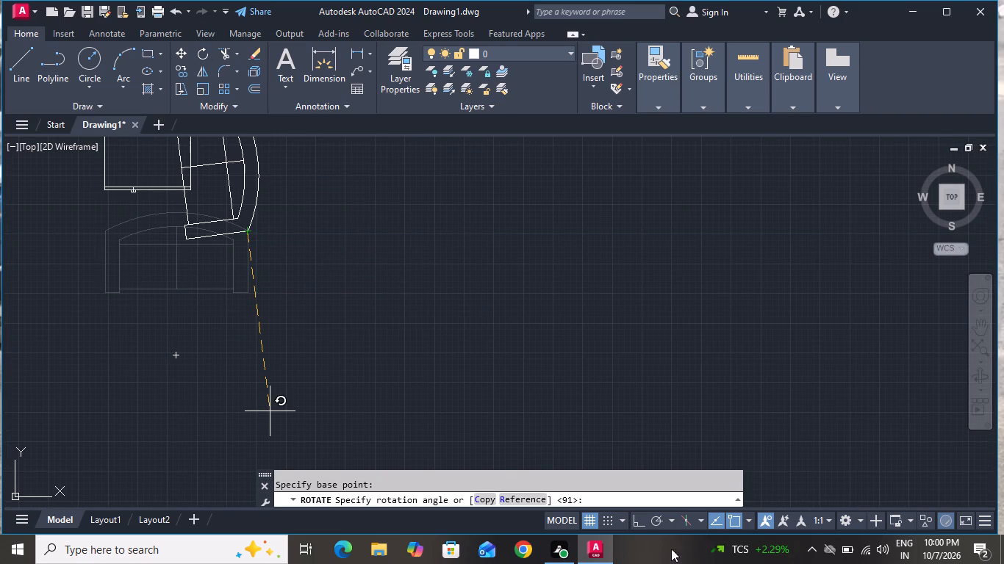
click(641, 518)
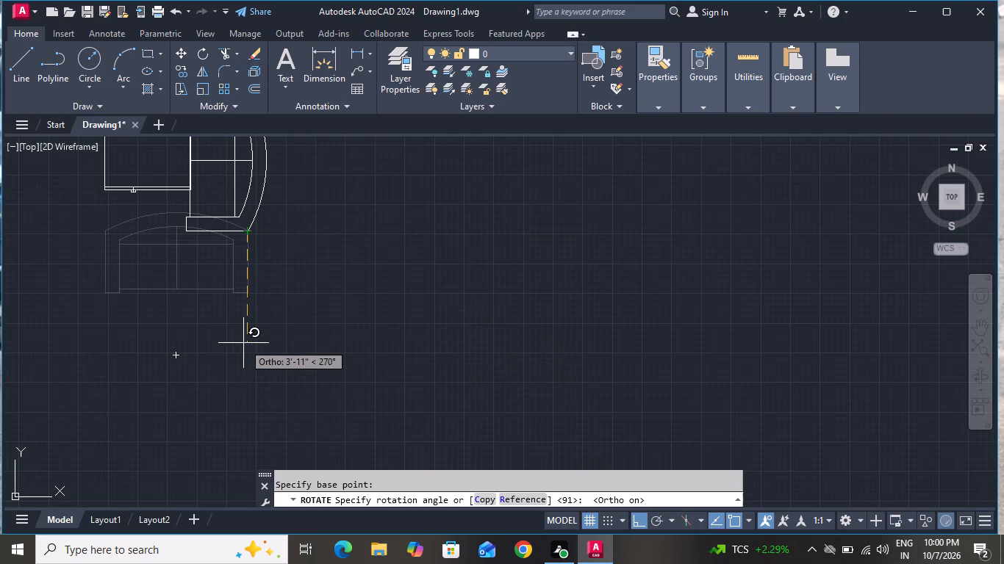
scroll(244, 343, down, 2)
click(244, 343)
Move the loveseat by the midpoint of its back into the living room, just west of the lamp table, with Ortho off.
click(251, 270)
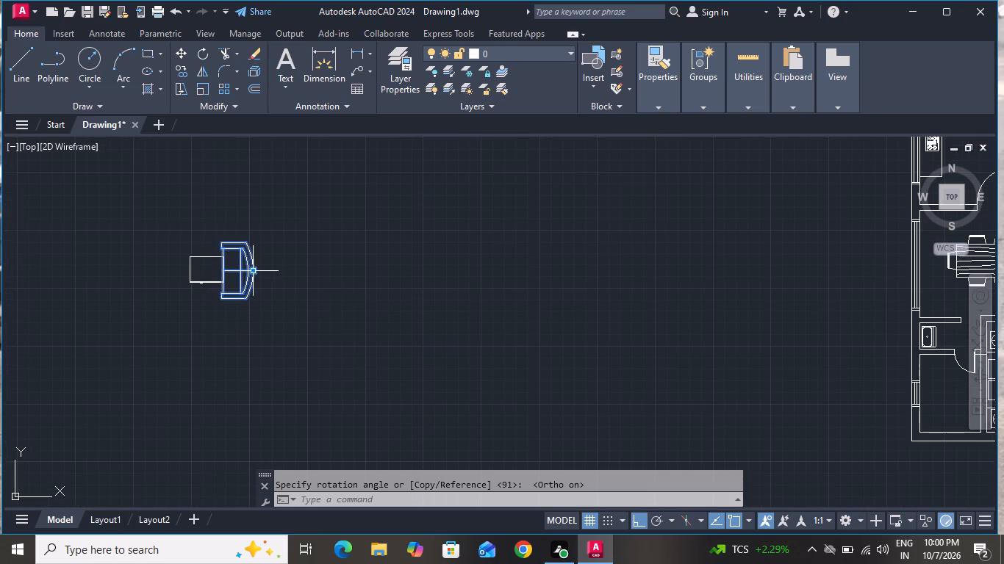
click(184, 53)
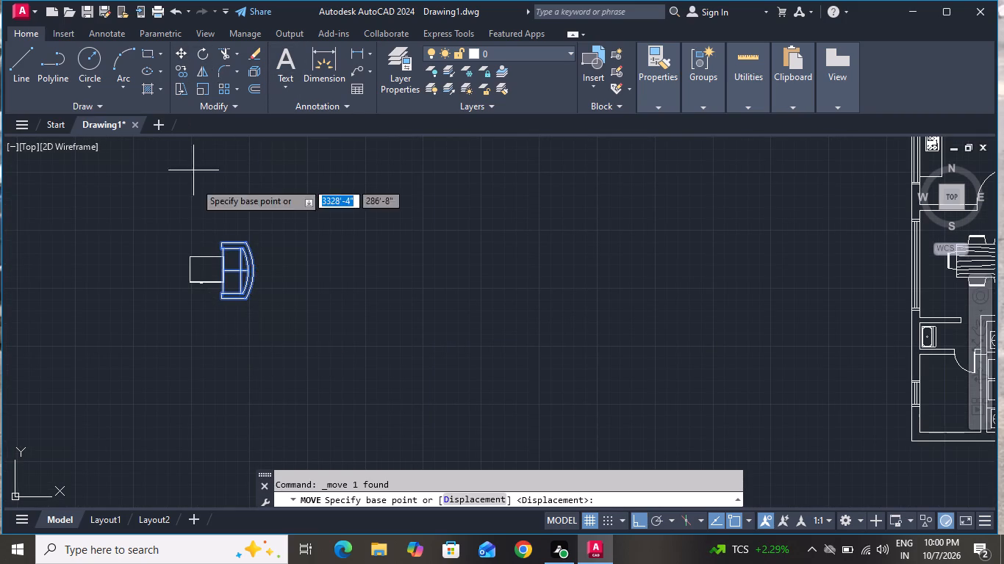
scroll(234, 274, up, 2)
click(282, 267)
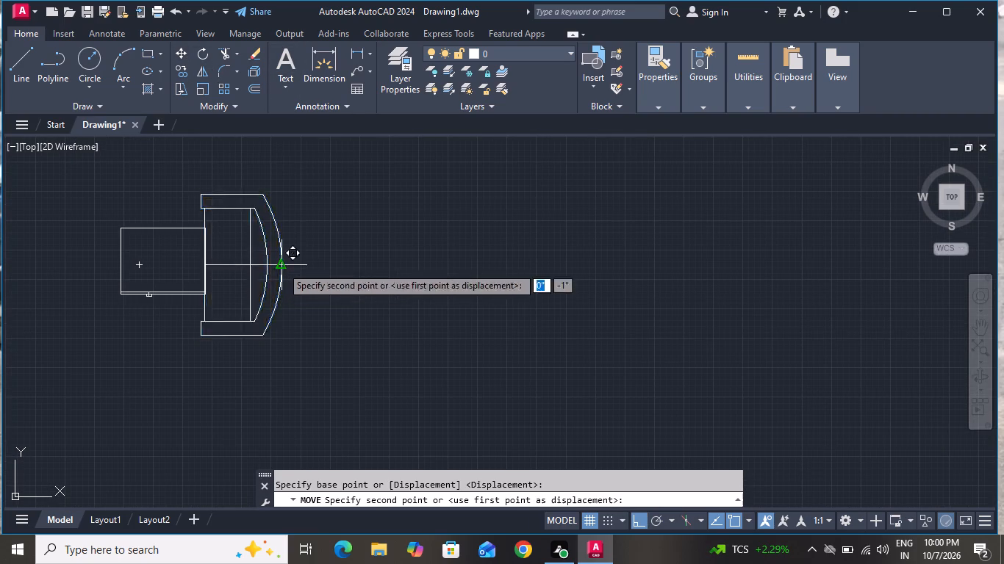
scroll(442, 289, down, 3)
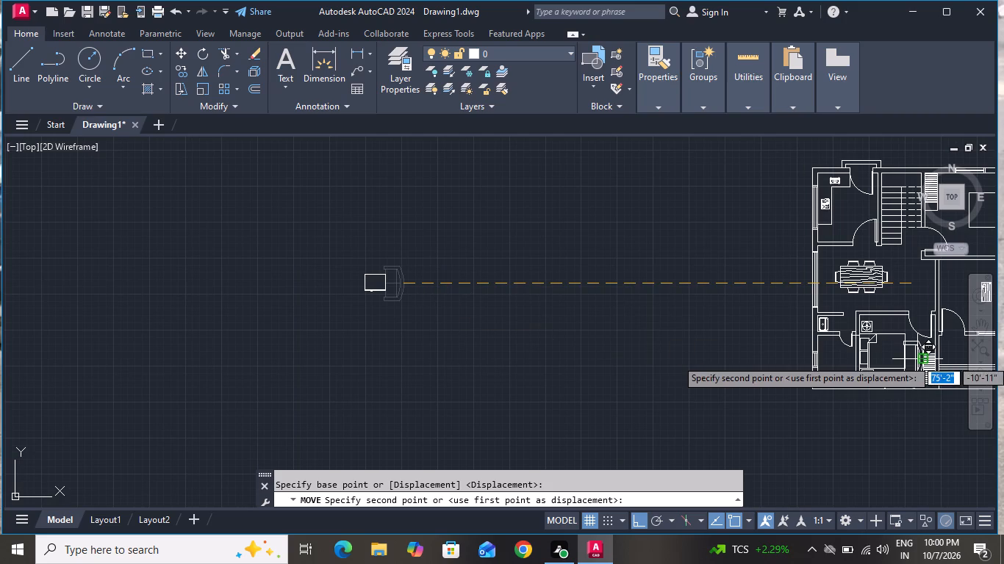
scroll(886, 337, down, 2)
scroll(919, 336, up, 2)
scroll(922, 336, down, 1)
scroll(922, 336, up, 1)
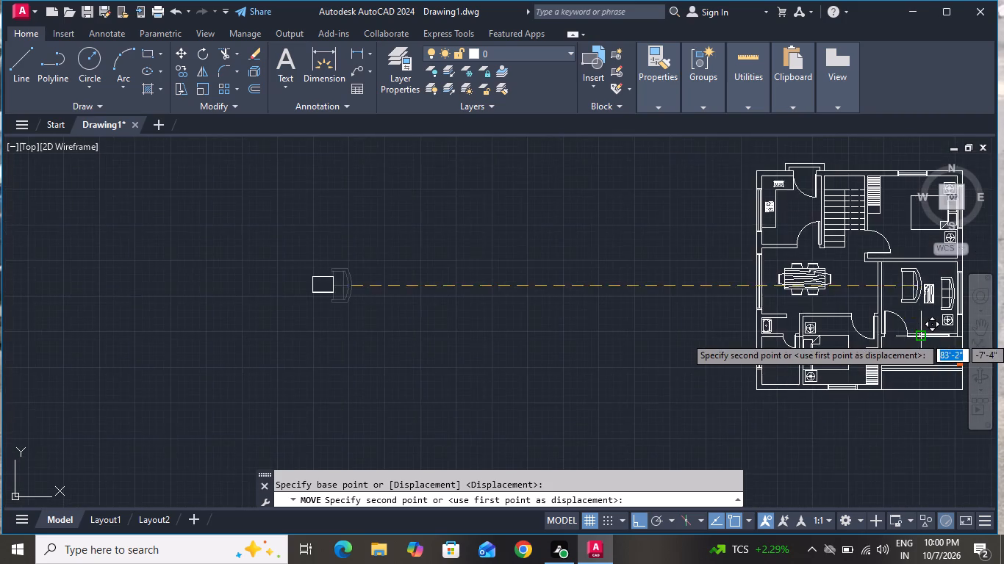
scroll(922, 336, up, 1)
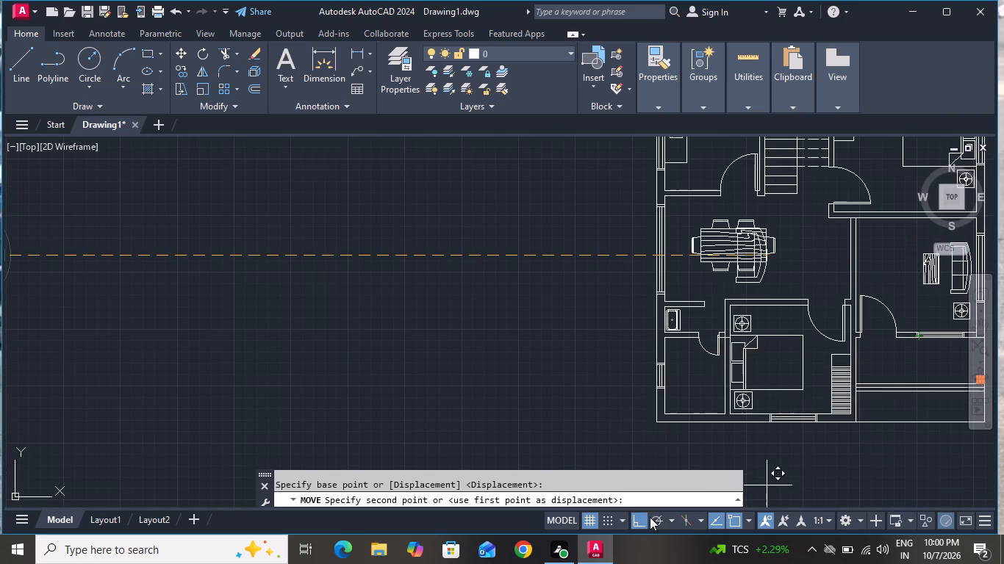
click(632, 513)
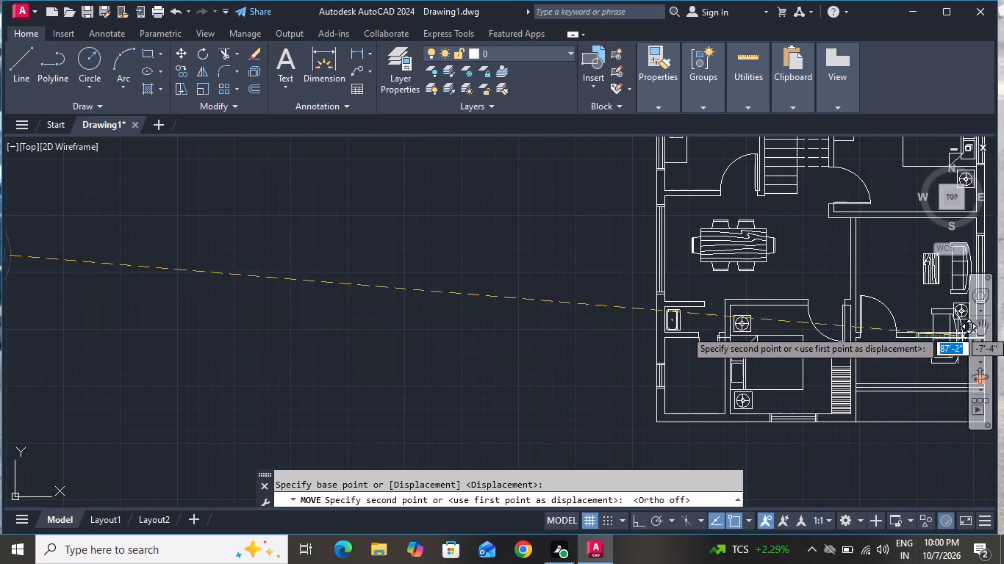
scroll(954, 303, up, 2)
click(940, 305)
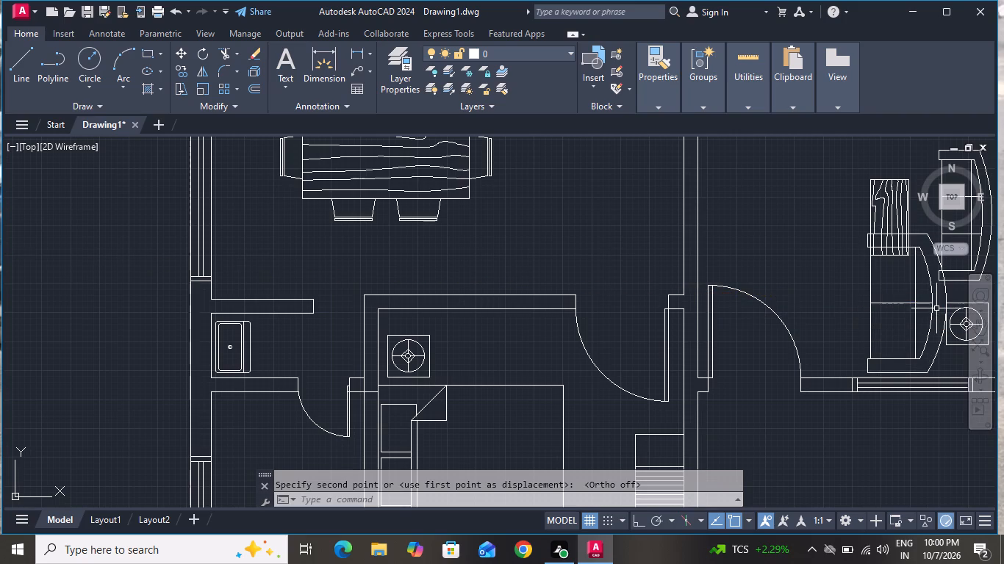
Rotate the living room loveseat by 270° about its southwest corner, with Ortho on, so its back faces south.
click(933, 303)
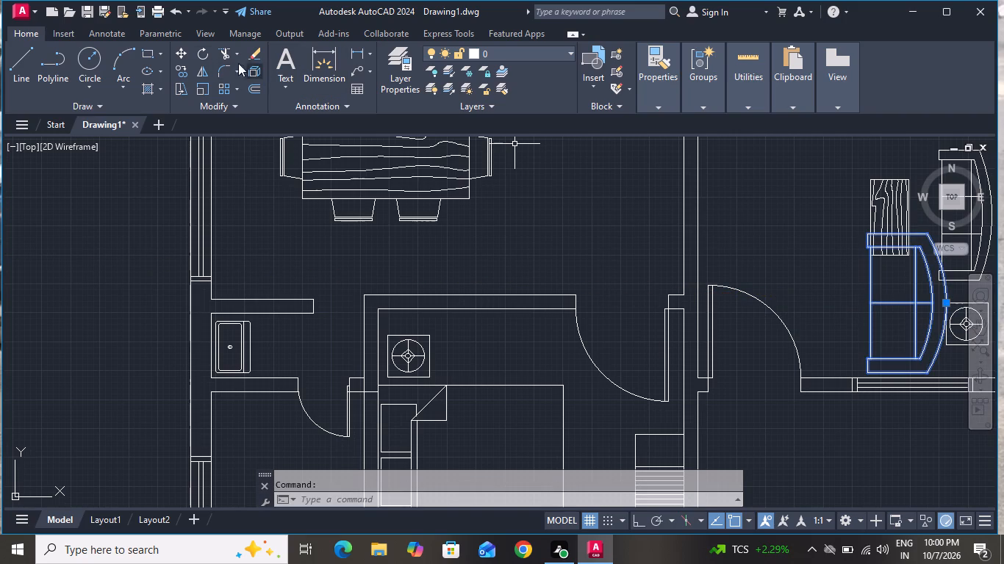
click(207, 57)
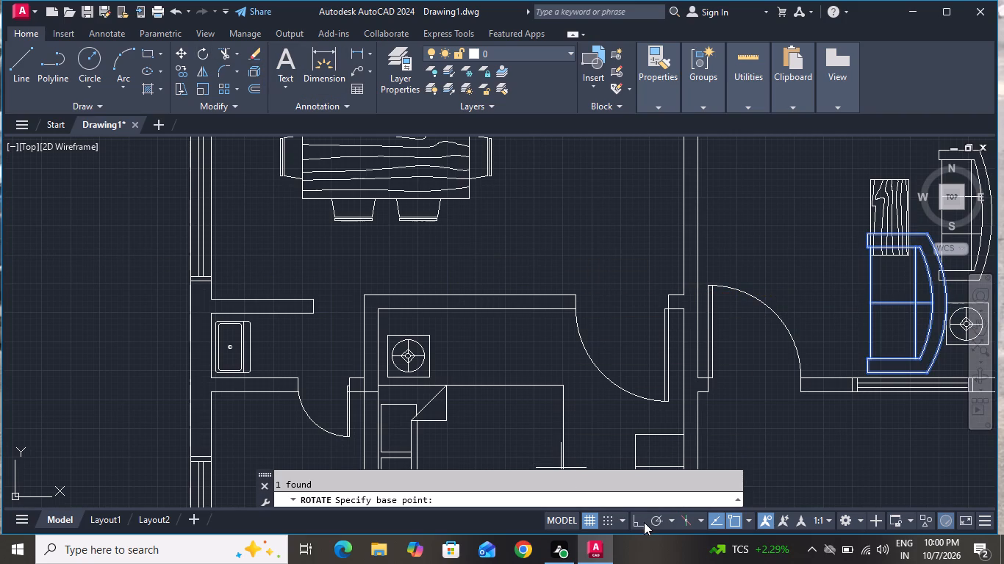
click(642, 522)
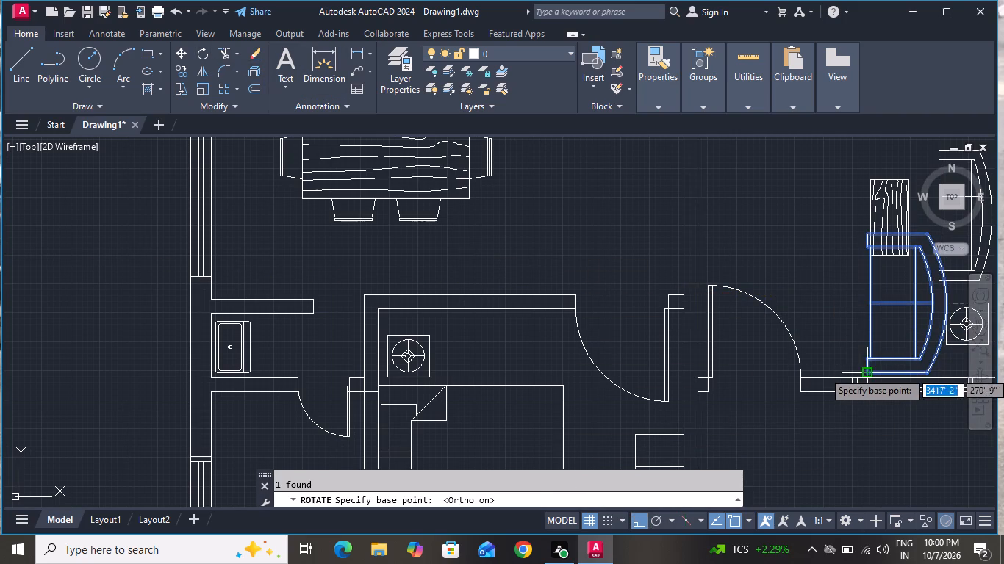
click(871, 372)
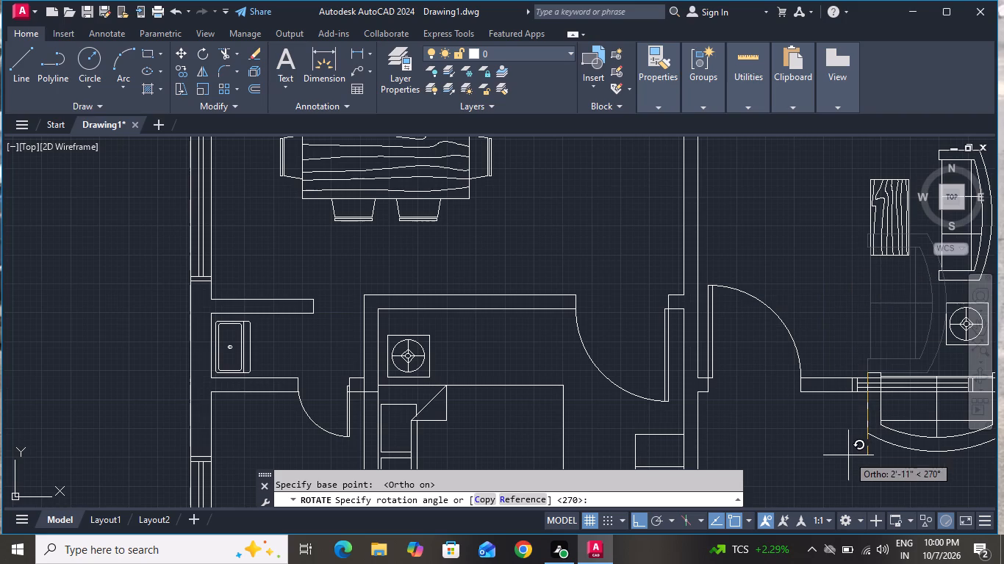
click(847, 455)
Move the living room loveseat by its northwest corner into the space between the entry door and the lamp table, with Ortho off.
click(889, 435)
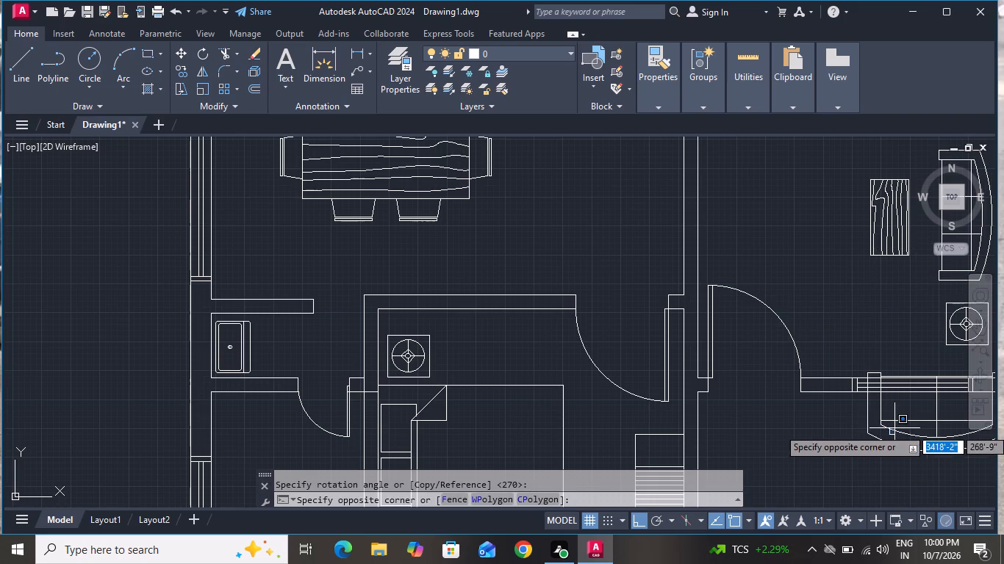
click(894, 428)
click(893, 429)
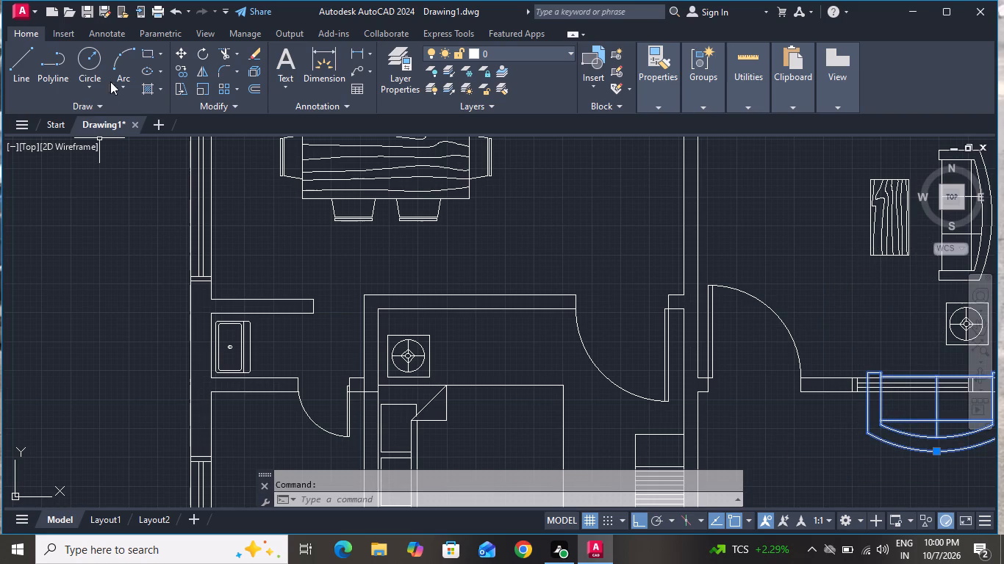
click(187, 53)
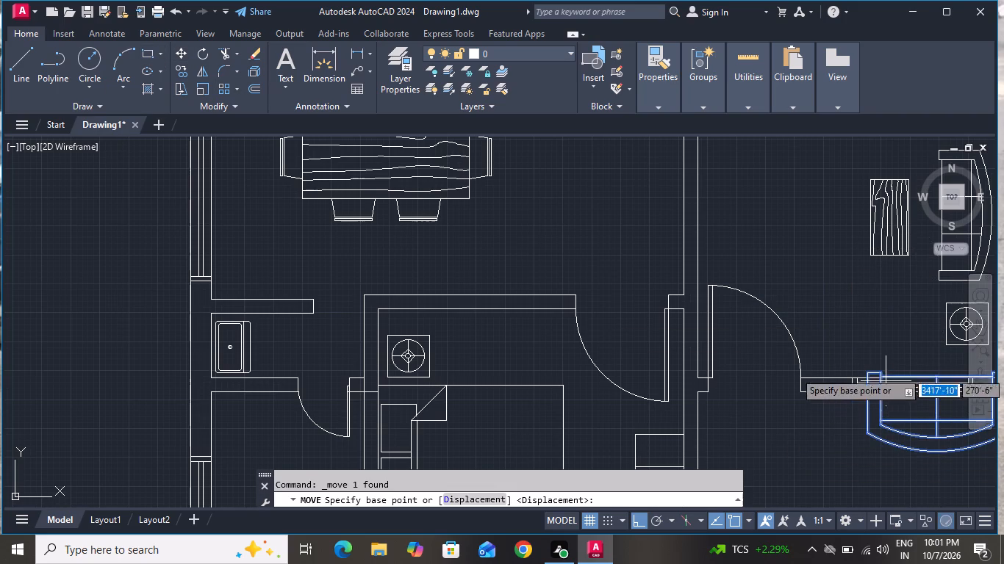
click(865, 371)
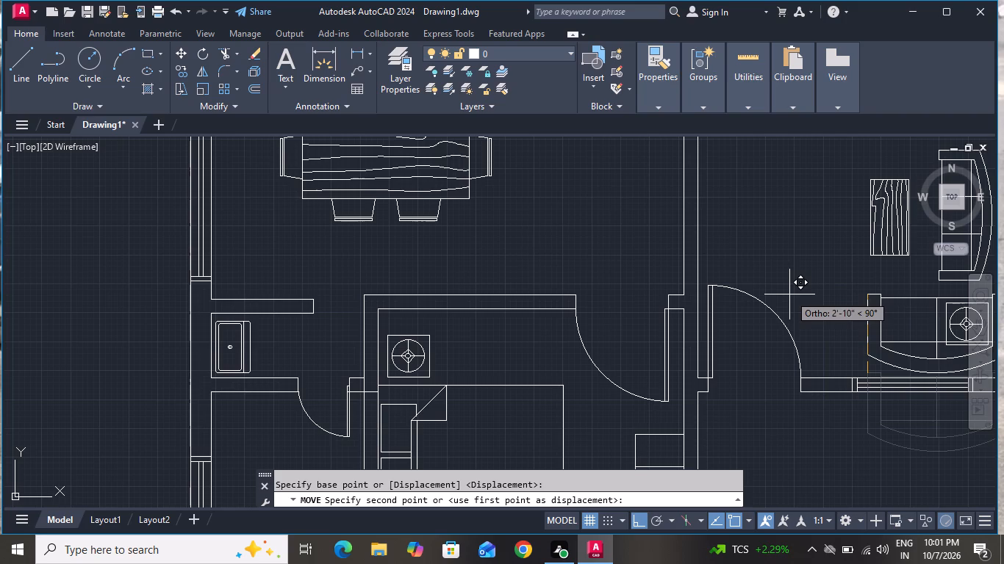
scroll(939, 388, down, 1)
scroll(933, 388, up, 1)
scroll(918, 388, down, 4)
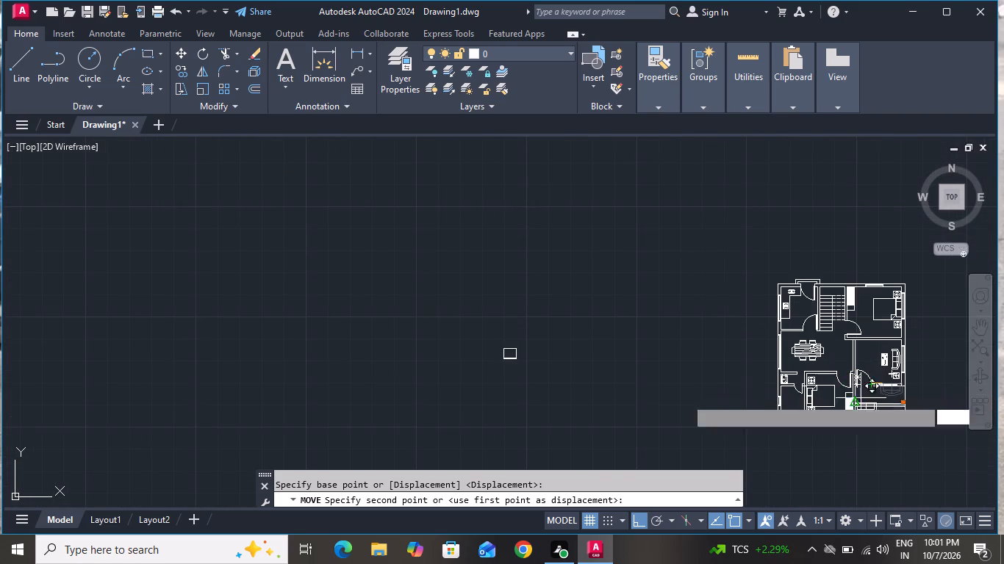
click(636, 515)
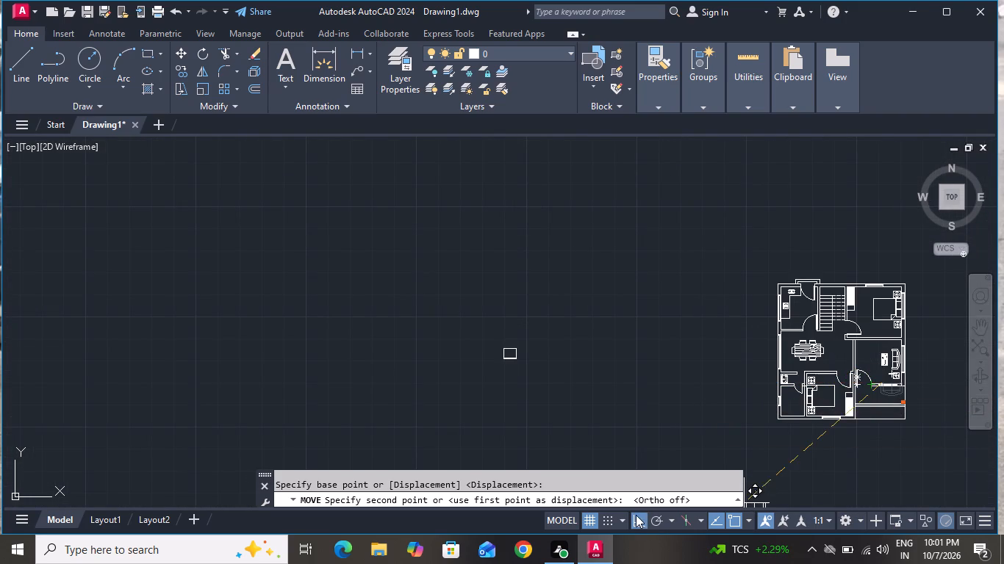
scroll(912, 371, up, 3)
scroll(822, 367, up, 1)
scroll(822, 367, down, 1)
scroll(821, 367, up, 1)
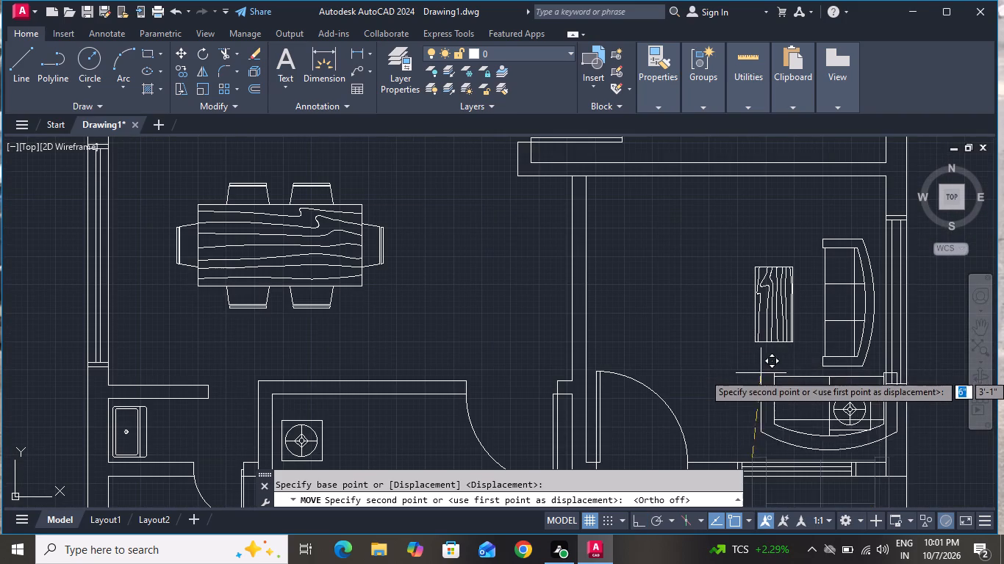
click(688, 379)
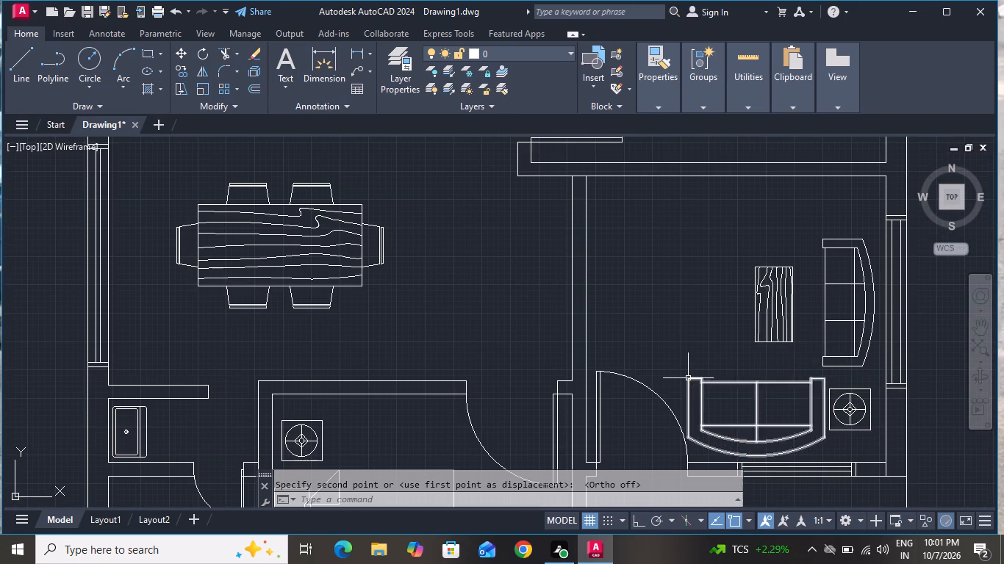
Scale the living room loveseat down about its centre so it fits between the door swing and the lamp table.
click(703, 385)
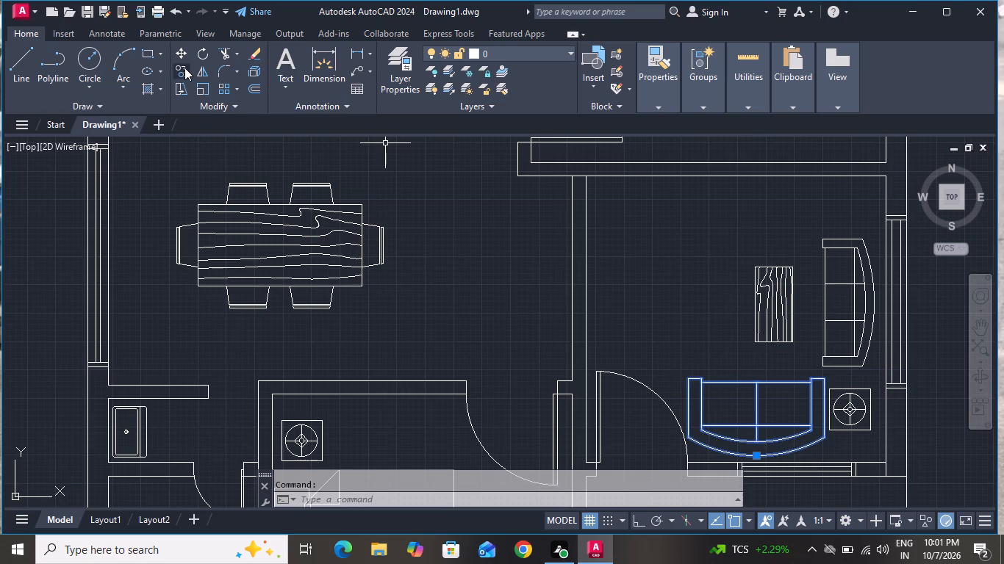
click(201, 90)
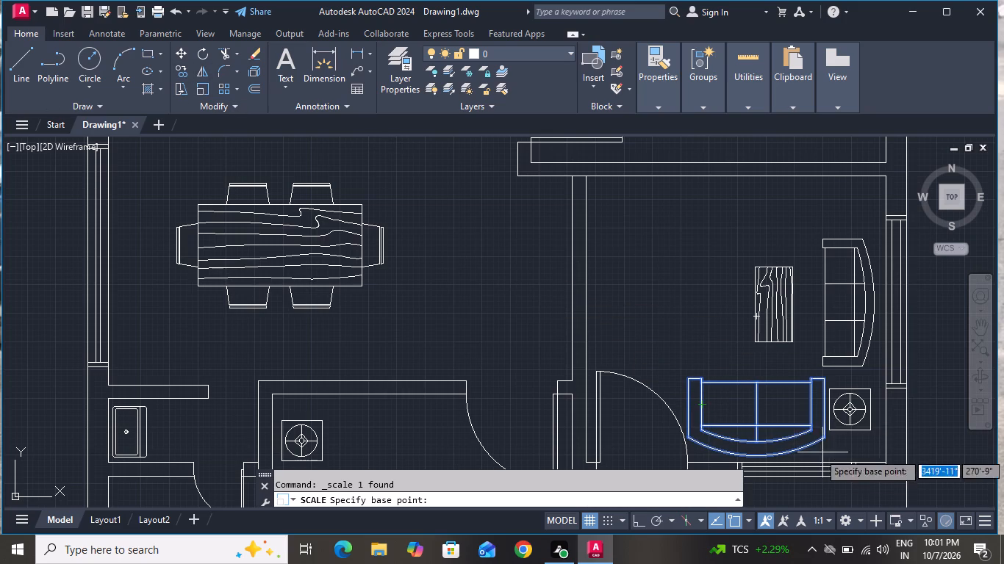
click(754, 405)
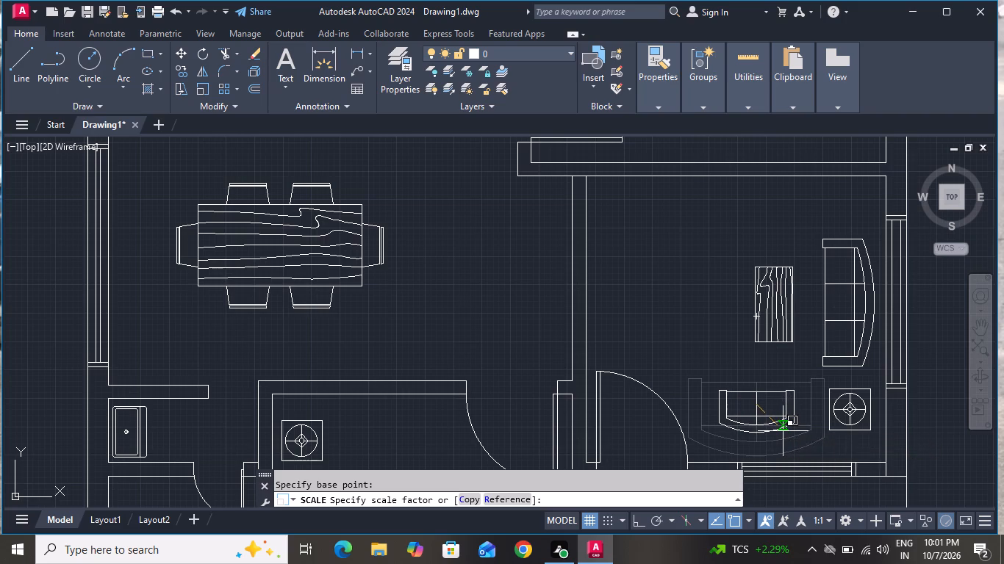
click(788, 433)
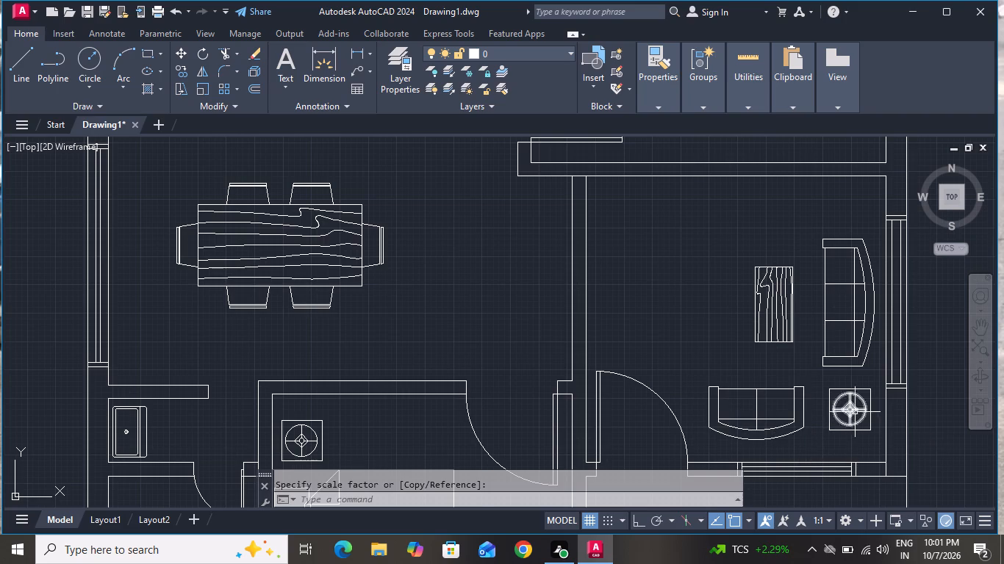
Nudge the loveseat by the midpoint of its curved back, keeping it just west of the lamp table.
scroll(775, 370, down, 1)
click(763, 392)
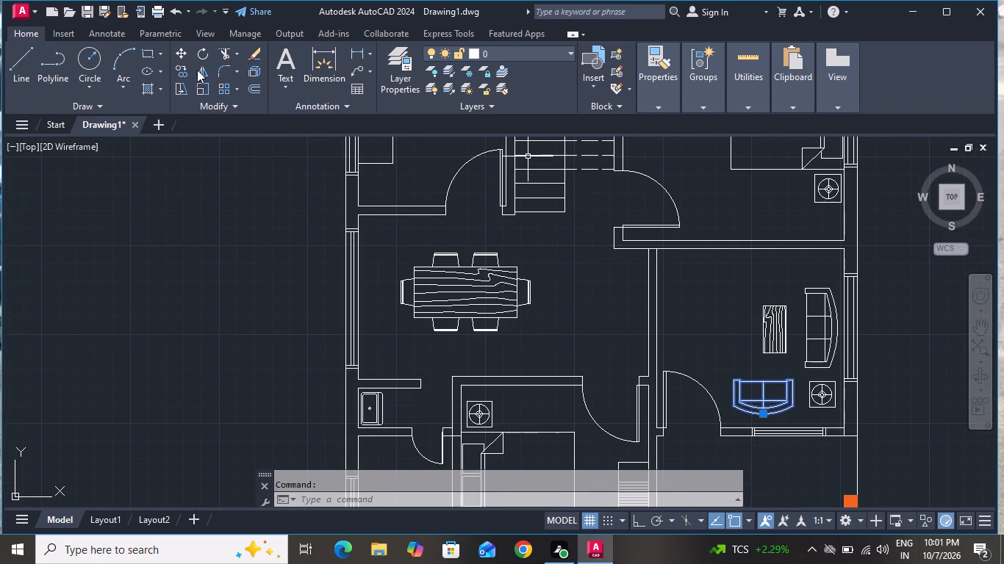
click(180, 51)
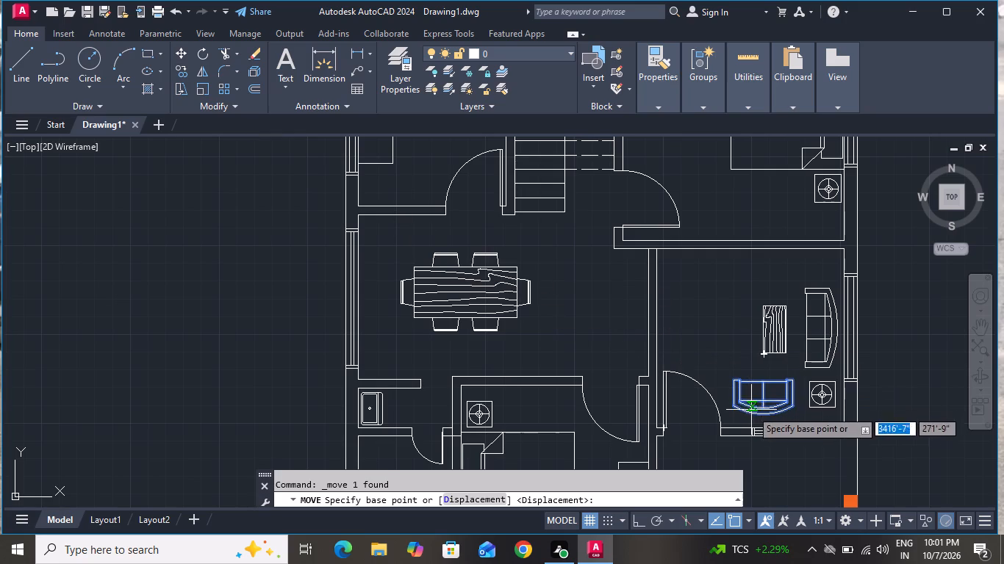
click(765, 413)
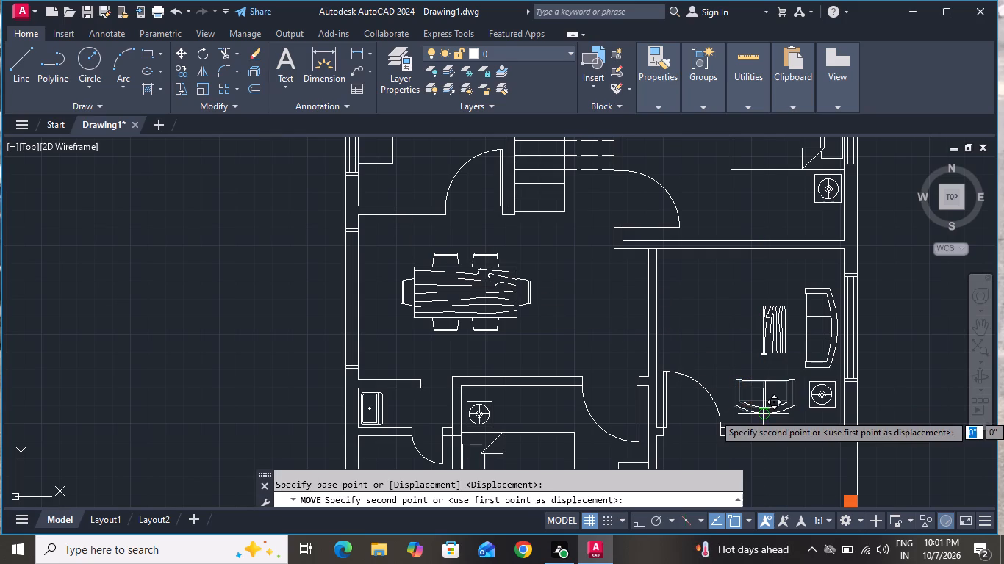
click(770, 419)
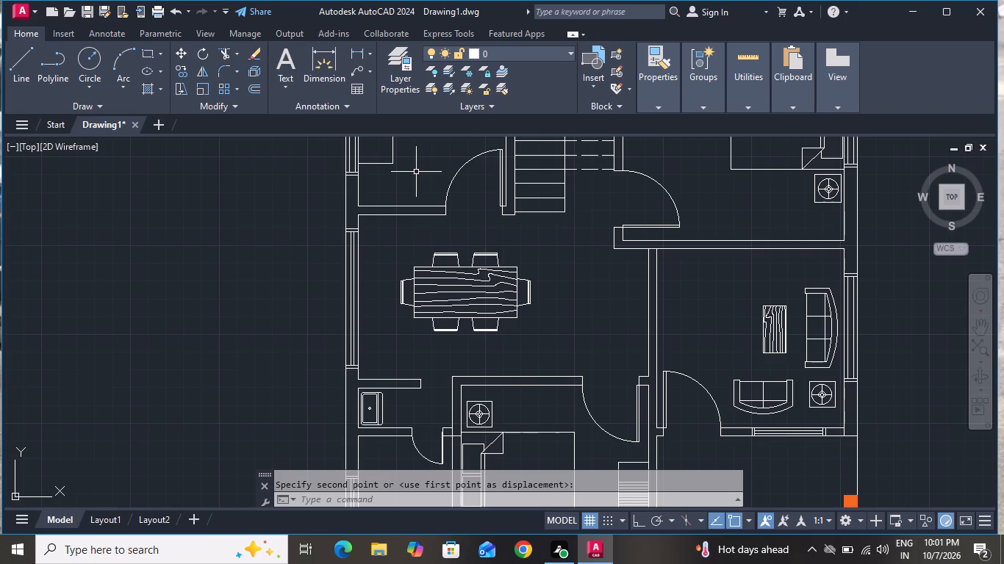
Rotate the refrigerator west of the floor plan by 90° about its northeast corner, with Ortho on, so its door faces east.
scroll(184, 189, down, 3)
scroll(223, 225, up, 1)
scroll(226, 228, down, 1)
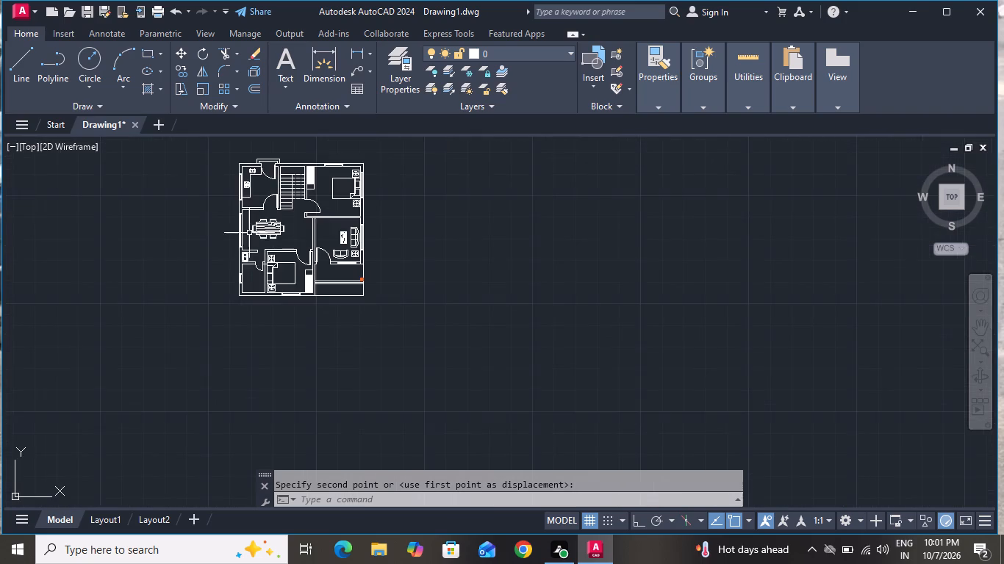
scroll(243, 228, down, 3)
scroll(208, 240, up, 2)
scroll(112, 199, up, 2)
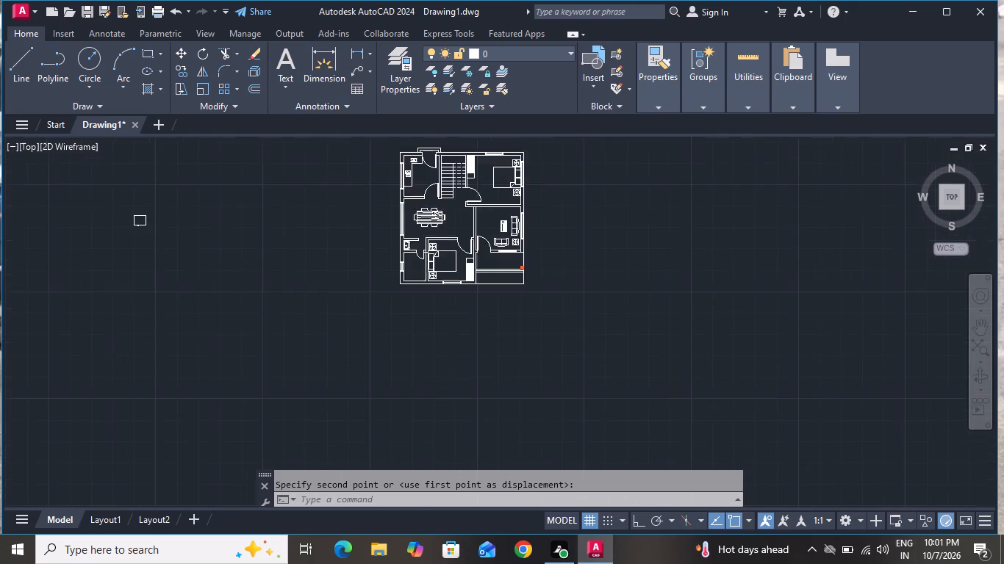
scroll(145, 204, up, 3)
click(238, 242)
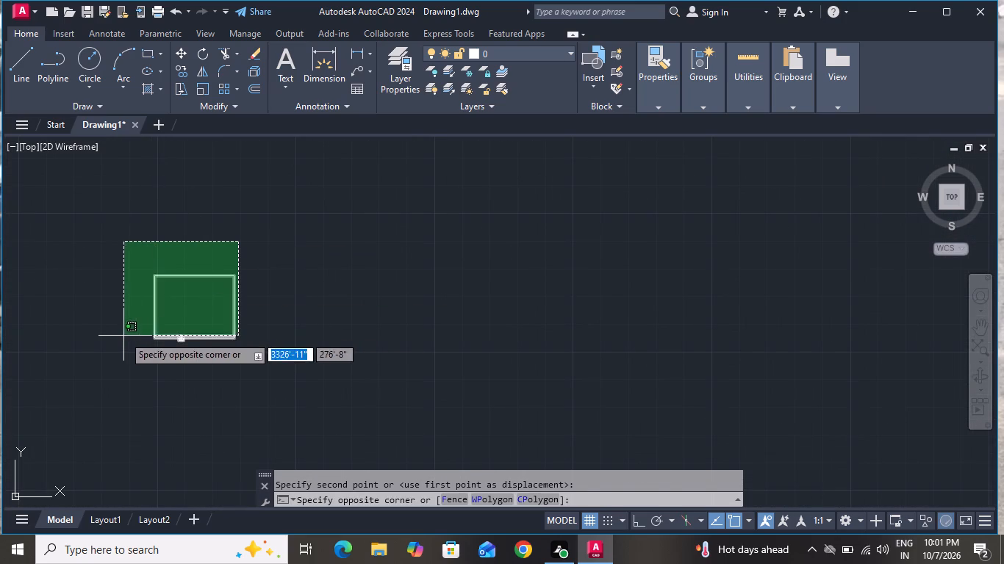
click(123, 336)
click(195, 47)
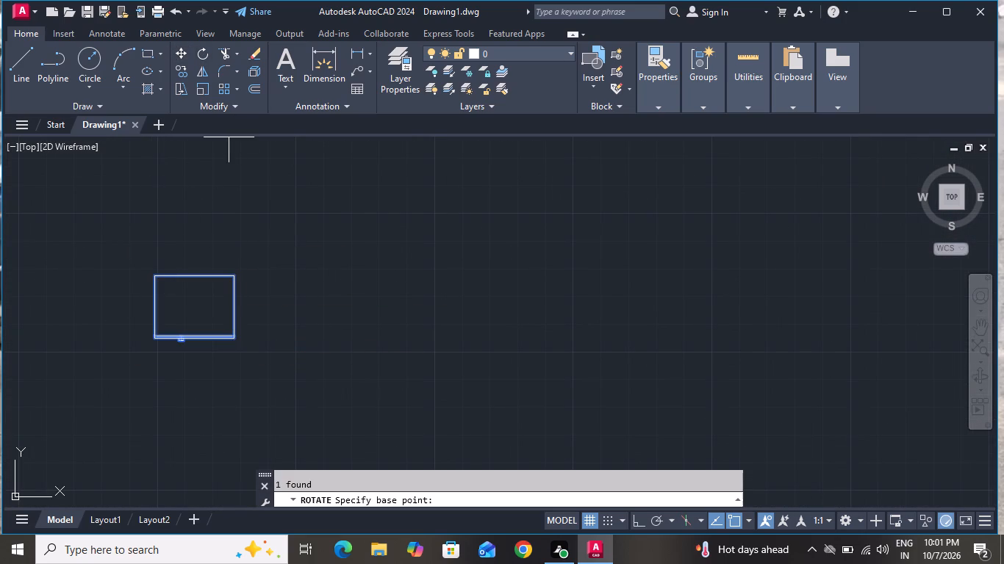
click(232, 278)
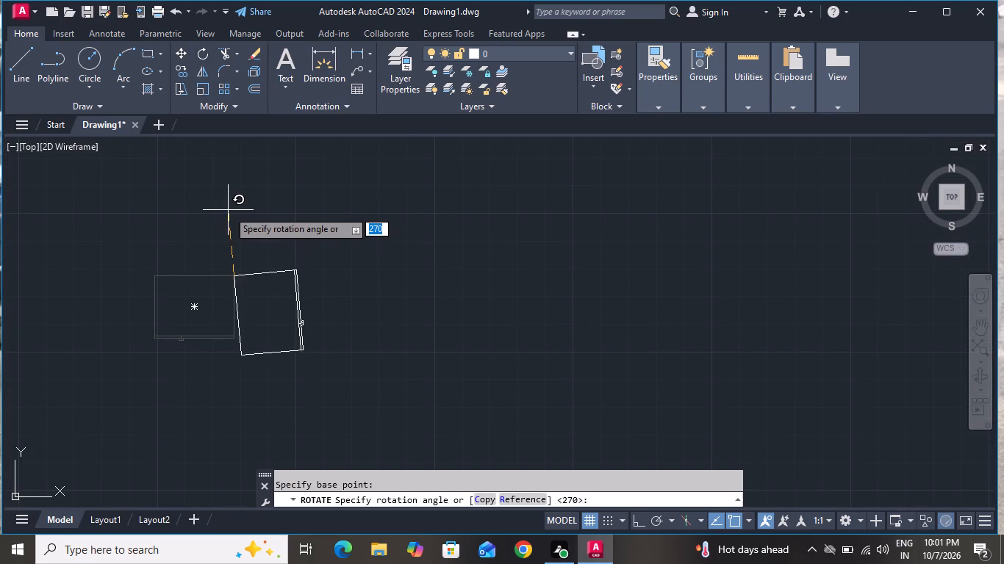
click(633, 518)
click(276, 194)
Move the refrigerator by its northeast body corner into the kitchen's southwest corner, against the west wall below the counter, with Ortho off.
click(323, 237)
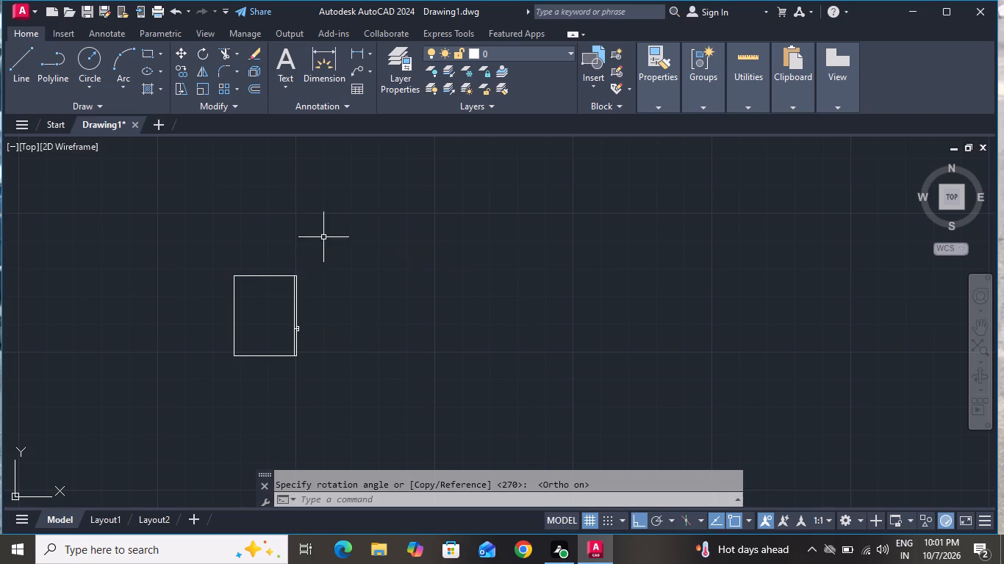
click(221, 391)
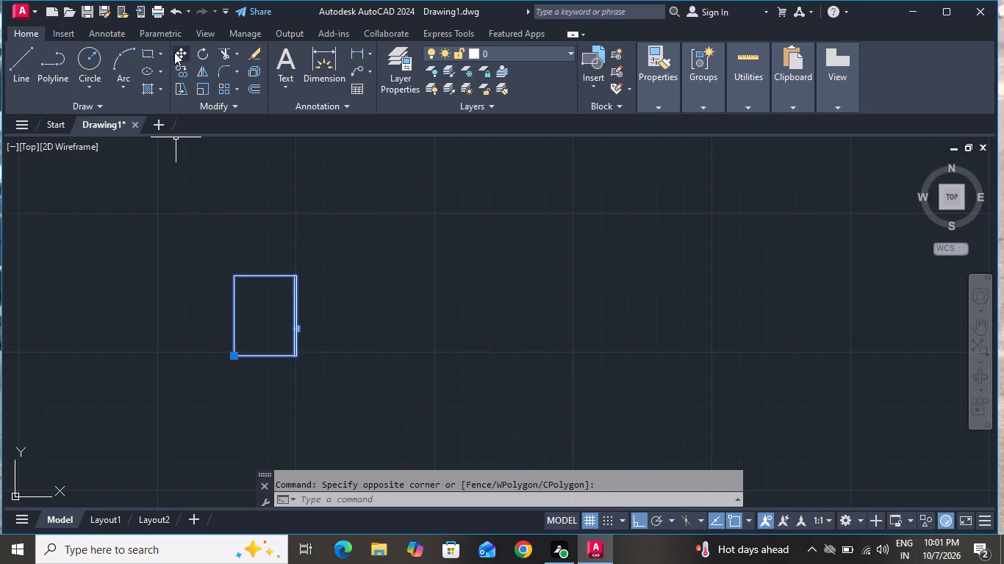
click(176, 51)
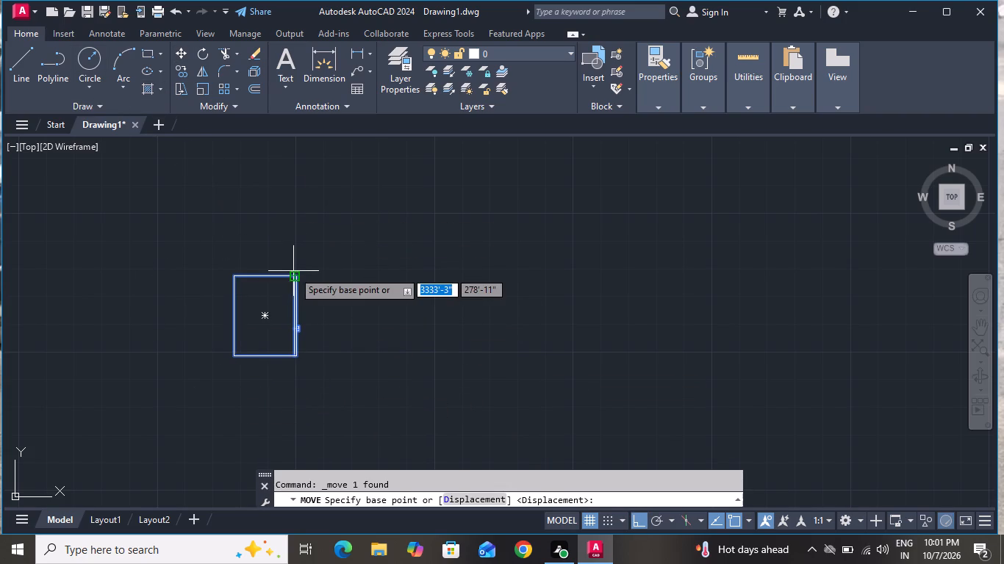
click(293, 271)
scroll(386, 242, down, 3)
scroll(383, 242, up, 1)
scroll(383, 242, down, 2)
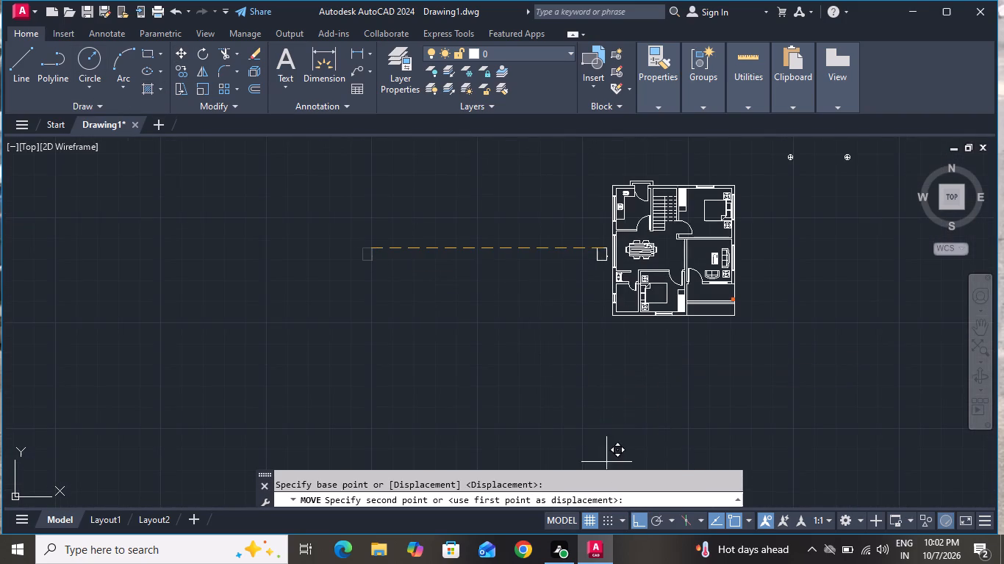
click(636, 513)
scroll(625, 244, up, 1)
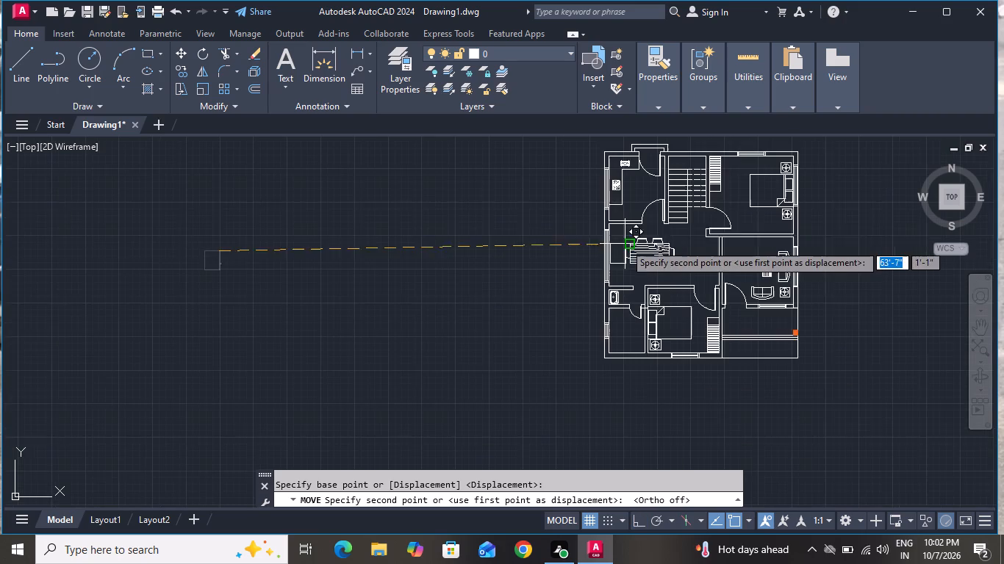
scroll(610, 204, up, 6)
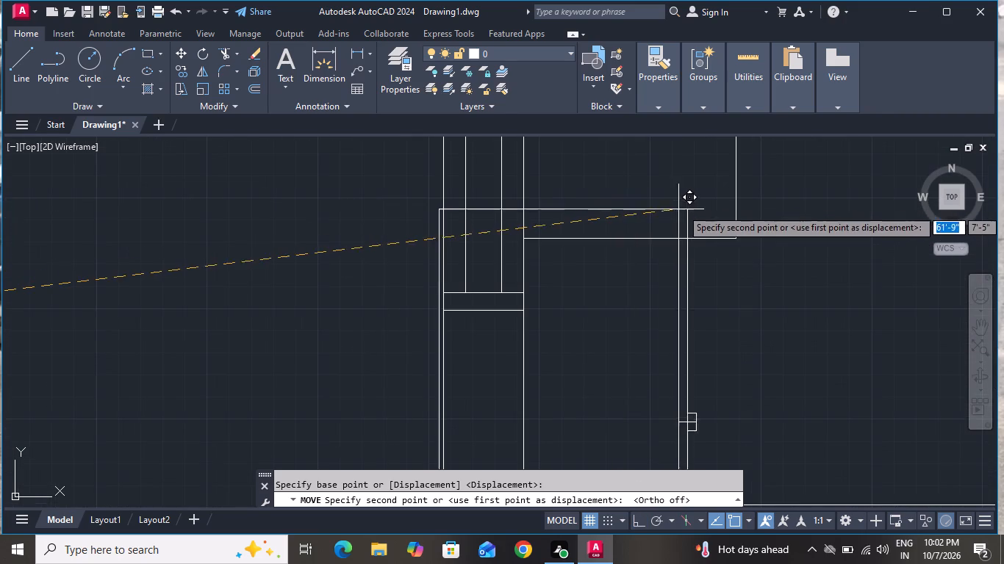
scroll(700, 208, up, 1)
scroll(703, 208, down, 2)
click(743, 209)
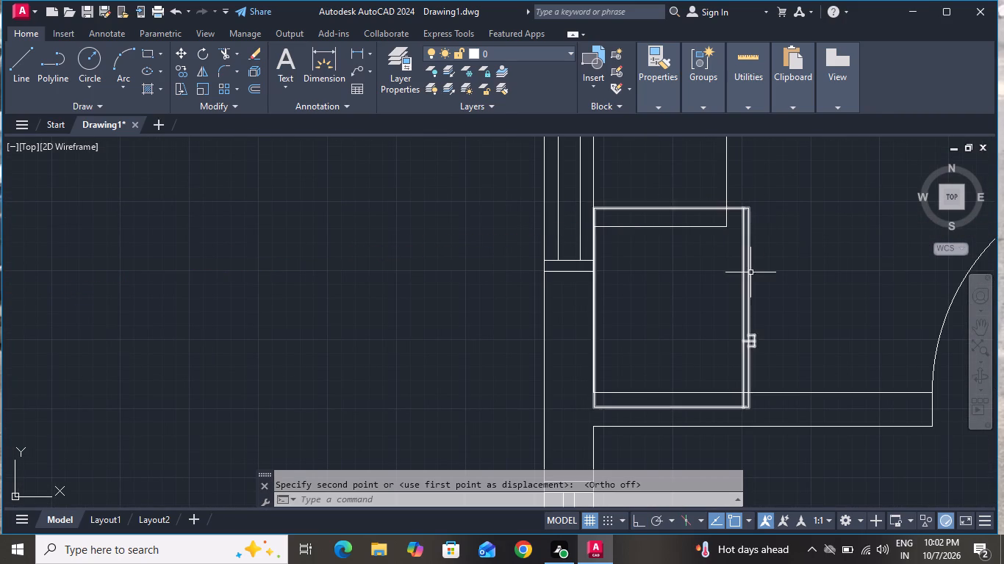
Scale the refrigerator down about its centre so it fits between the kitchen counter and the south wall.
click(750, 272)
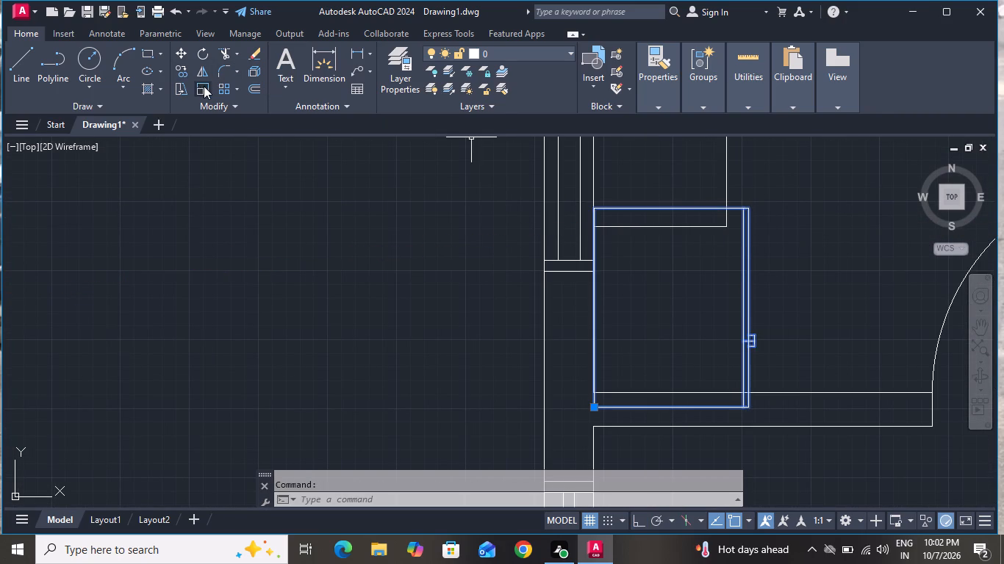
click(204, 86)
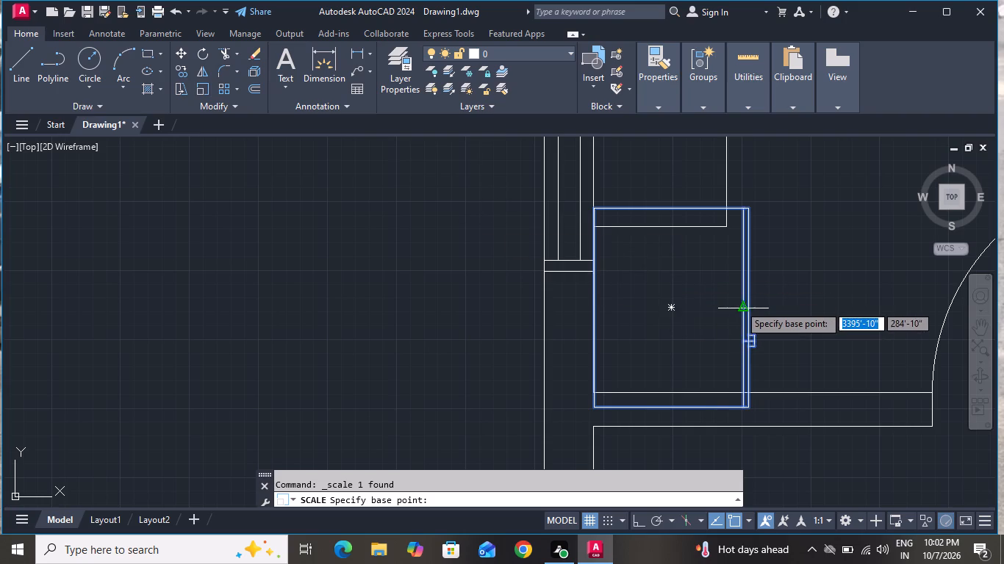
click(668, 304)
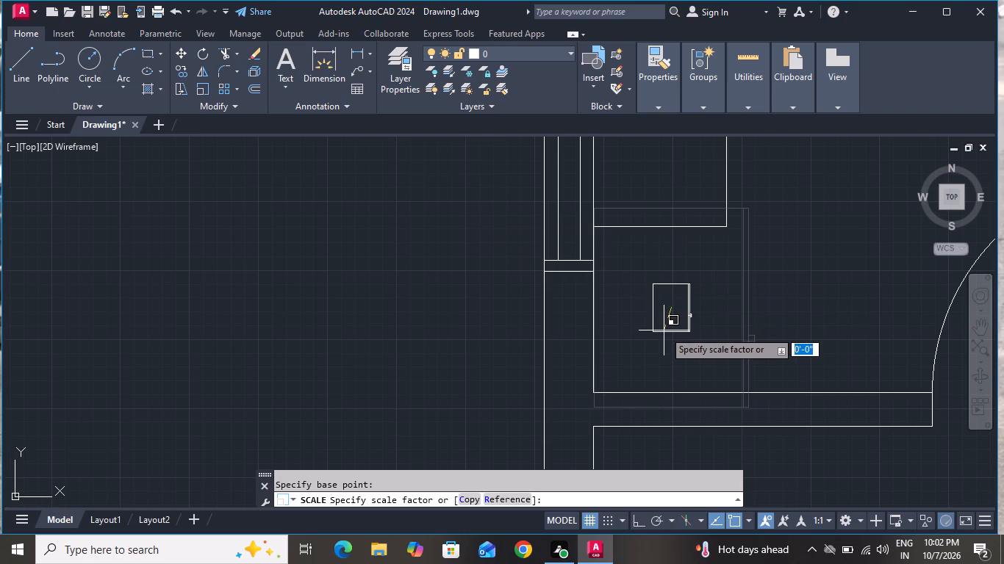
click(645, 366)
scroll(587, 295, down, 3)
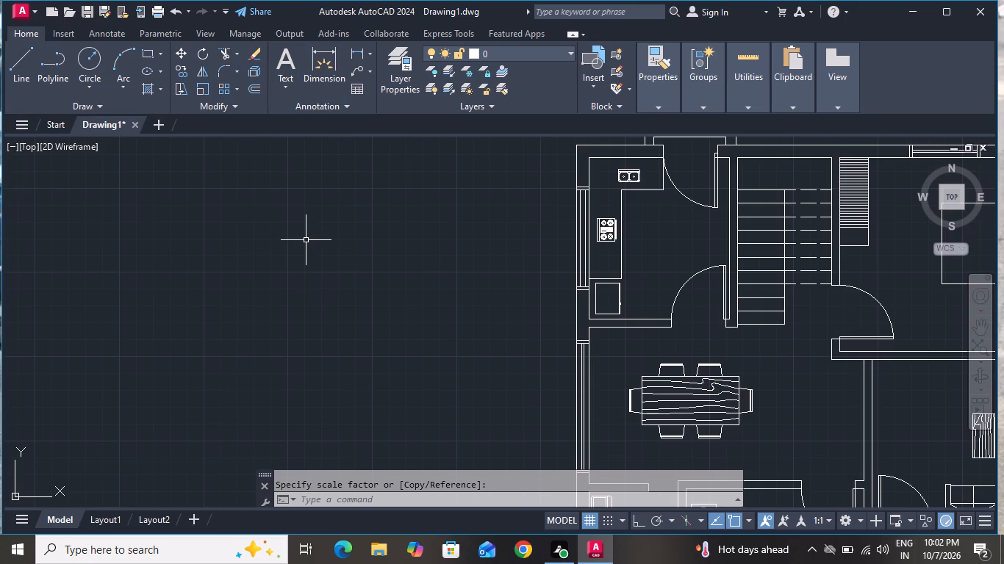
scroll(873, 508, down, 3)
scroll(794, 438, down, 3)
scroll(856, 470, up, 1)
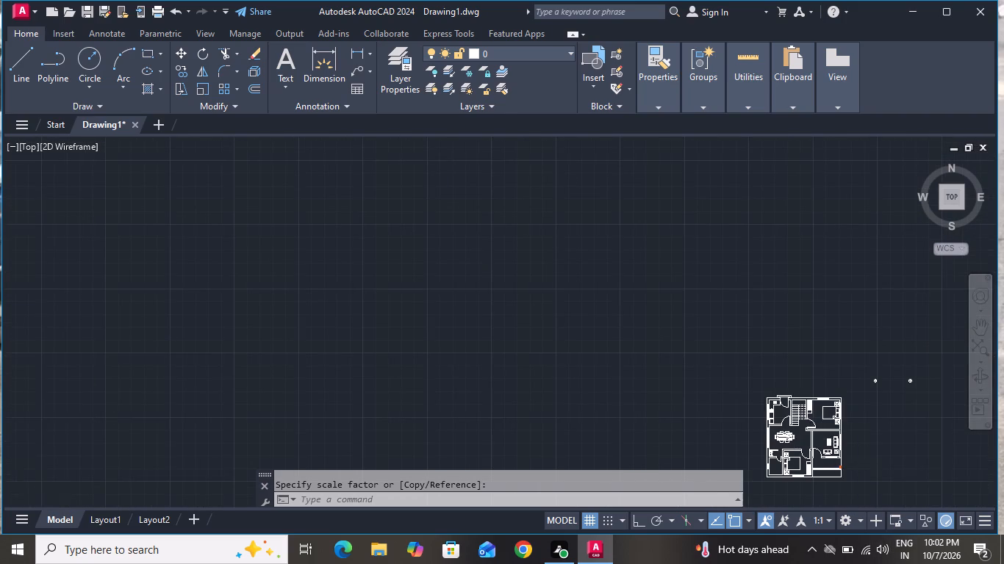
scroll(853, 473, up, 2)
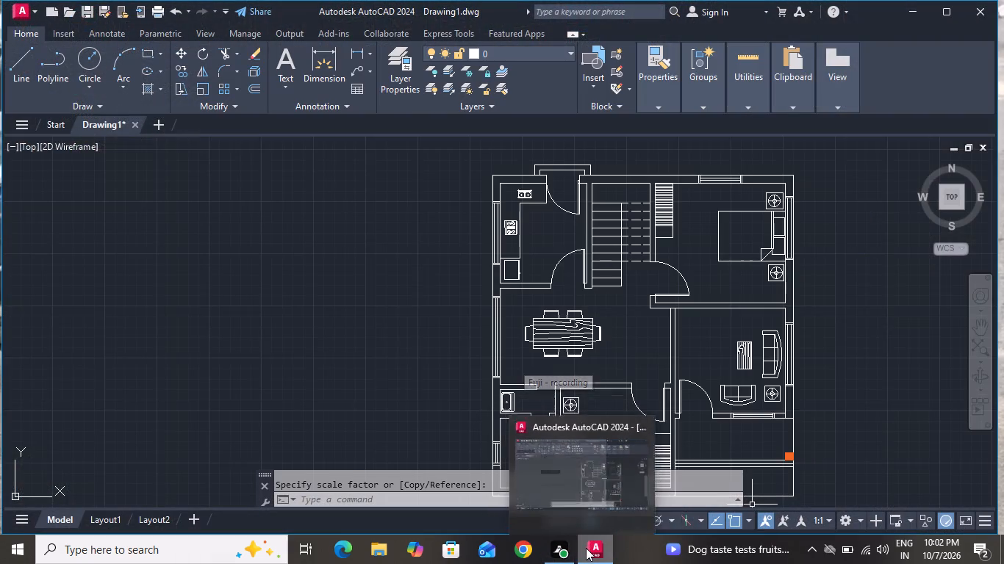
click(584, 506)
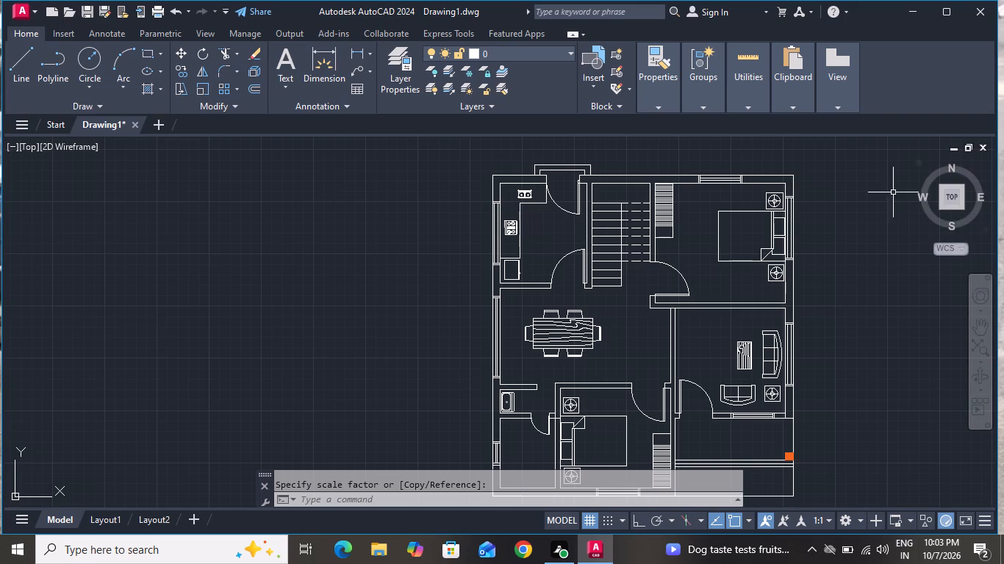
Copy the solid orange column from the porch's southeast corner, by its northwest corner, onto the floor plan's outer northwest corner.
scroll(788, 461, up, 4)
click(791, 452)
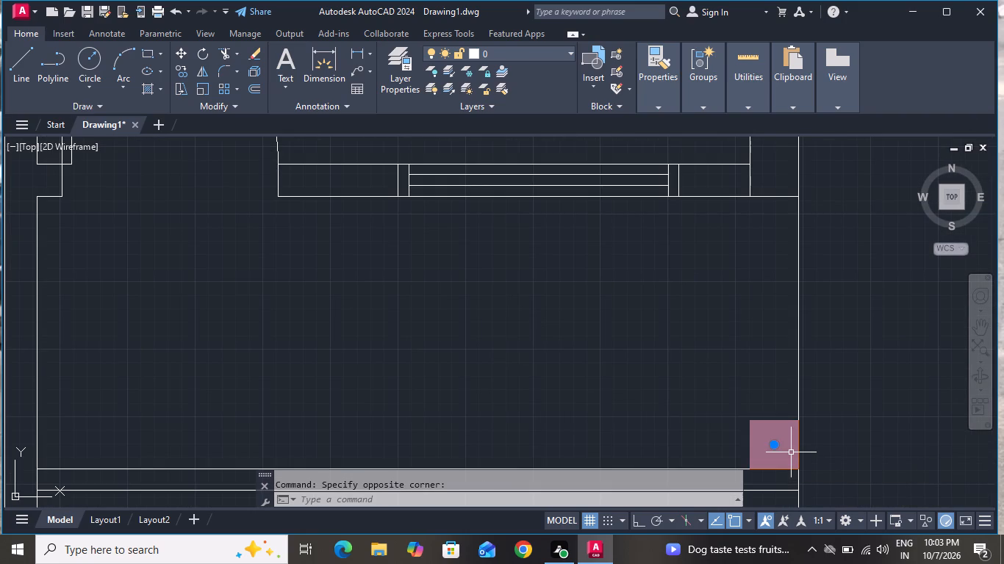
click(19, 32)
scroll(812, 443, up, 2)
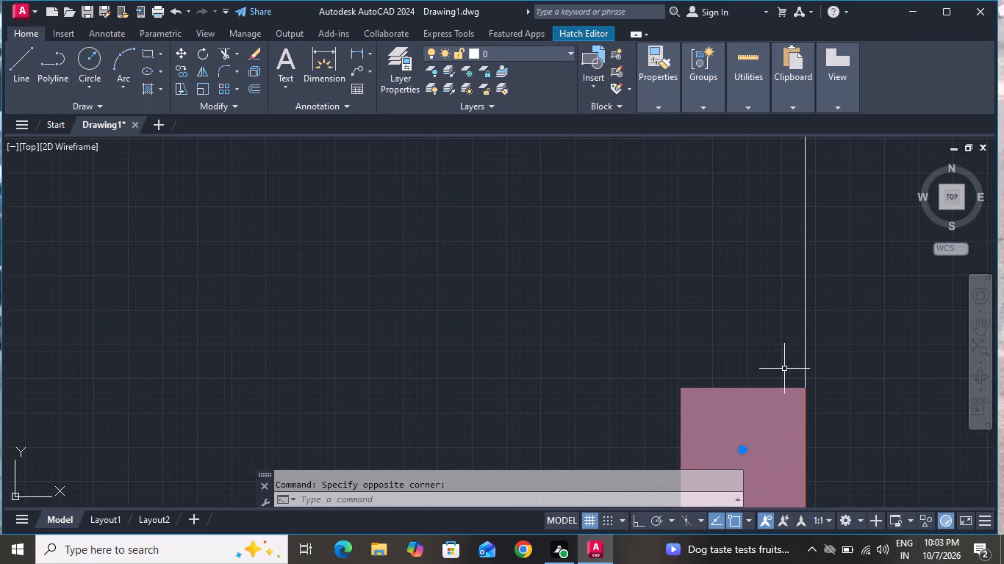
click(784, 363)
click(656, 427)
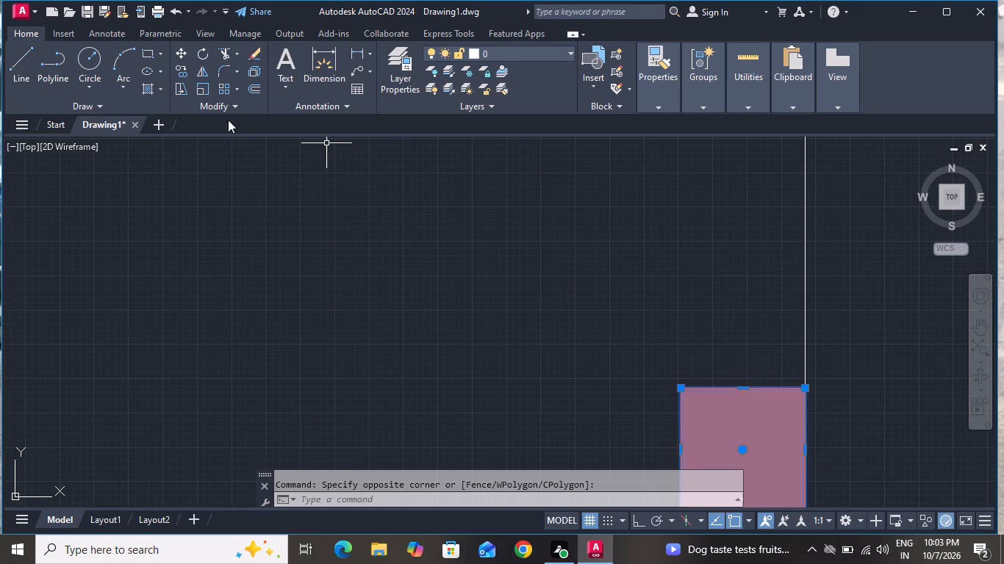
click(186, 68)
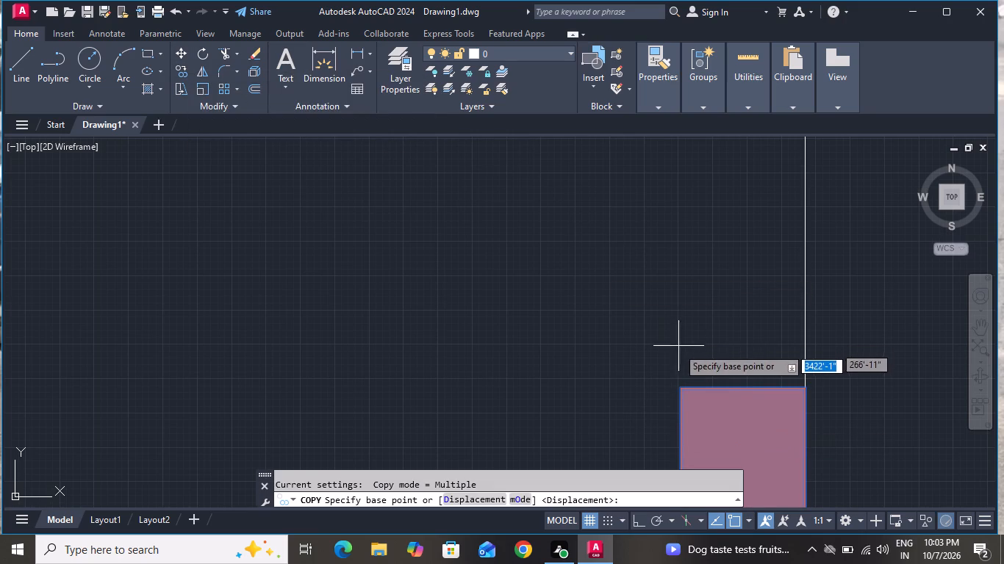
click(678, 387)
scroll(554, 219, down, 4)
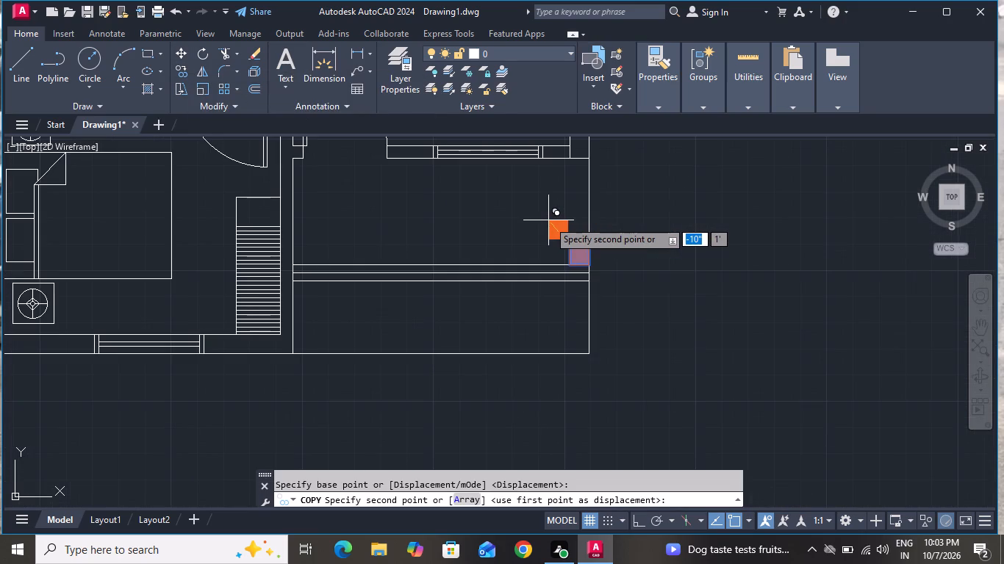
scroll(518, 252, down, 2)
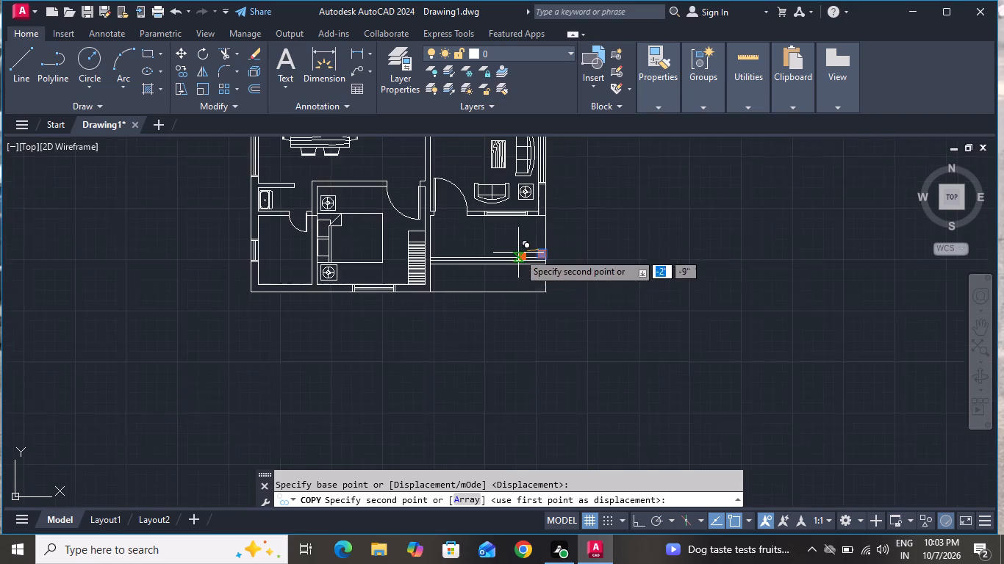
scroll(480, 284, down, 2)
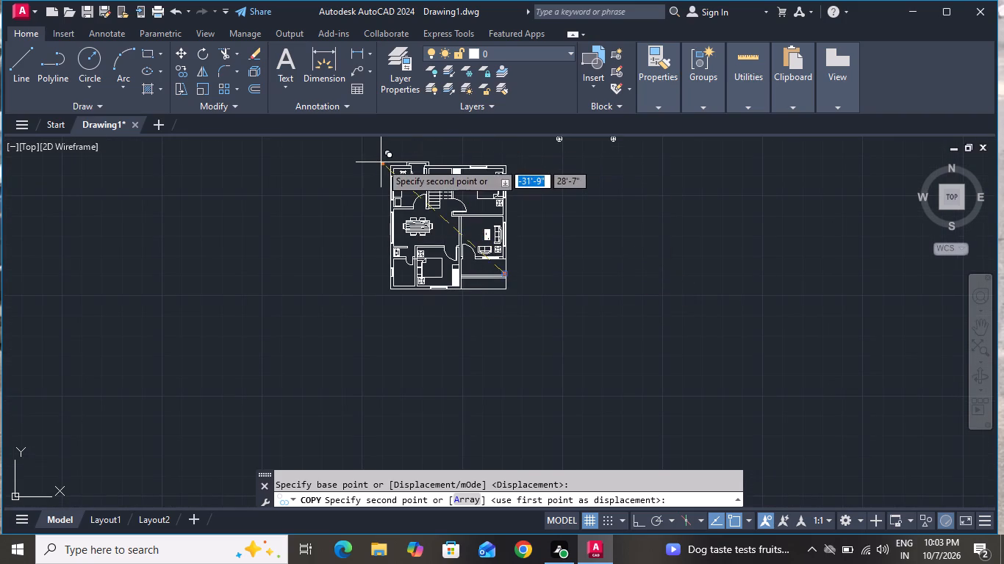
scroll(381, 162, up, 7)
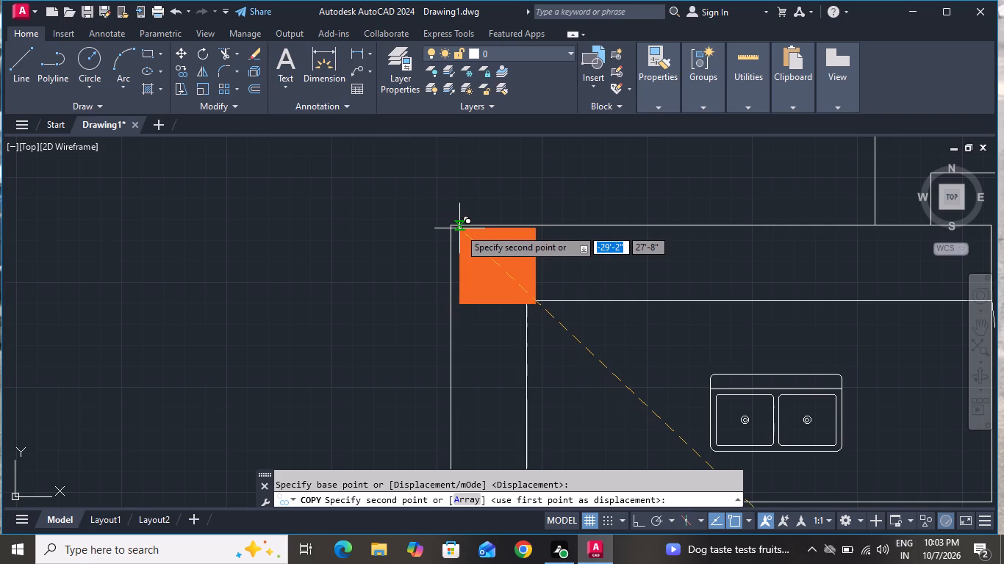
click(451, 225)
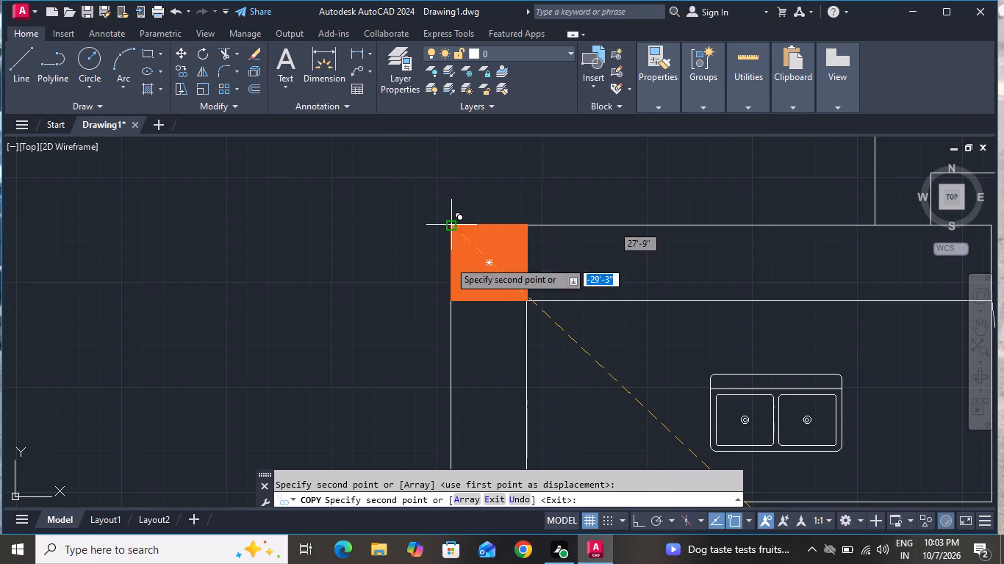
Place two more column copies on the west wall, at the kitchen's south wall and at the partition north of the washbasin.
scroll(478, 297, down, 6)
scroll(490, 338, up, 5)
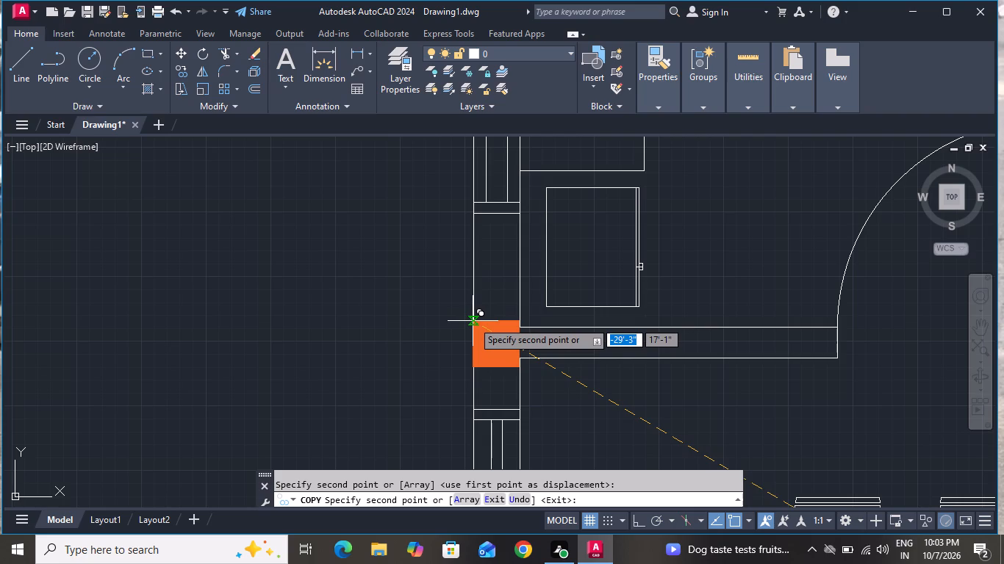
click(473, 321)
scroll(551, 357, down, 6)
scroll(542, 391, up, 5)
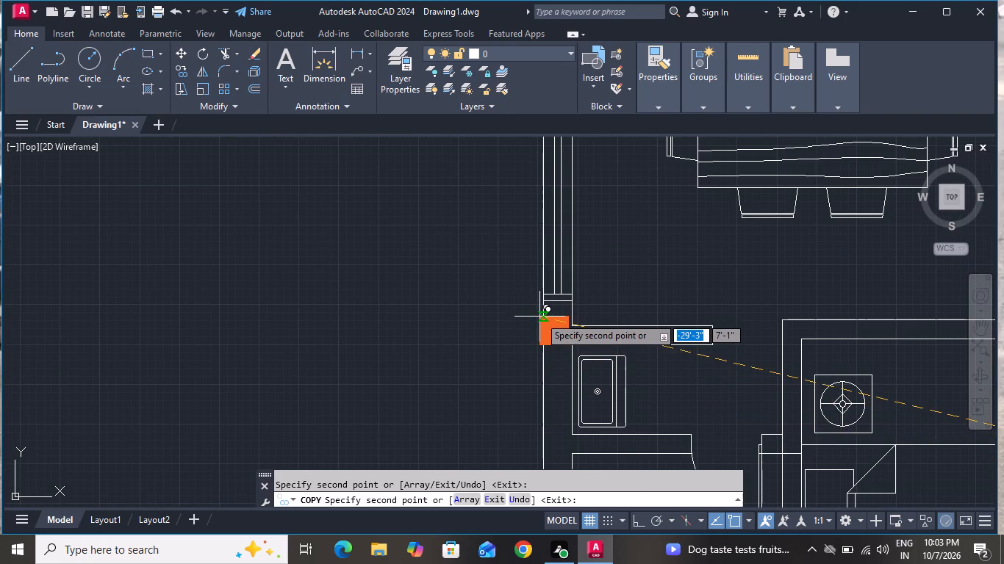
click(545, 319)
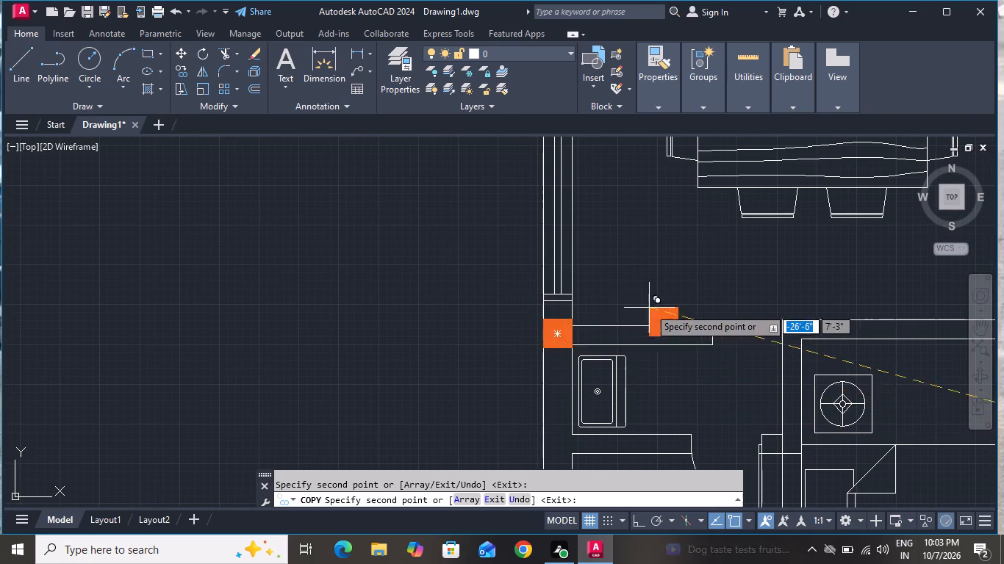
Place column copies at the plan's southwest corner and at the south bedroom's southeast corner, within the south wall.
scroll(649, 308, down, 2)
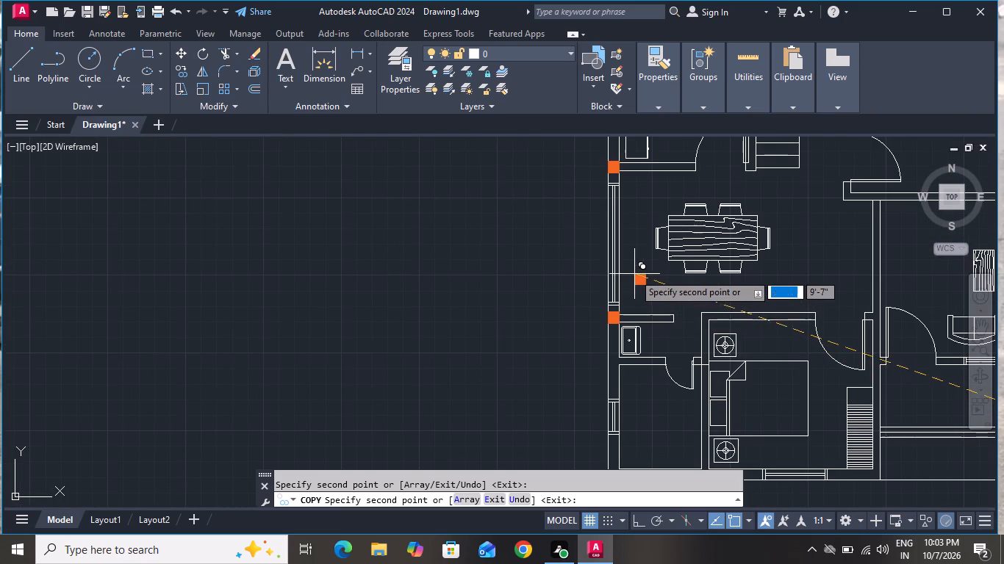
scroll(630, 271, down, 3)
scroll(620, 319, up, 8)
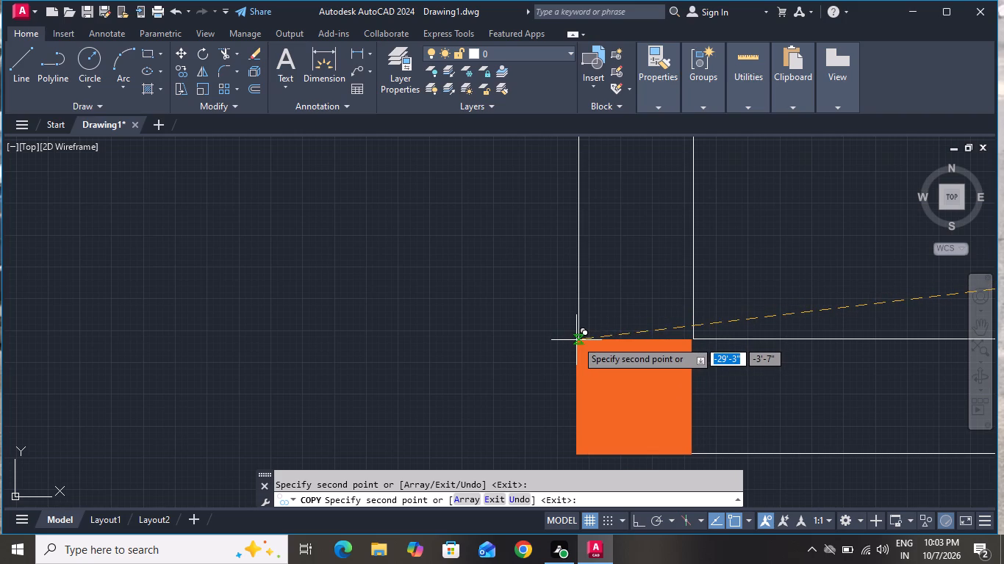
click(579, 340)
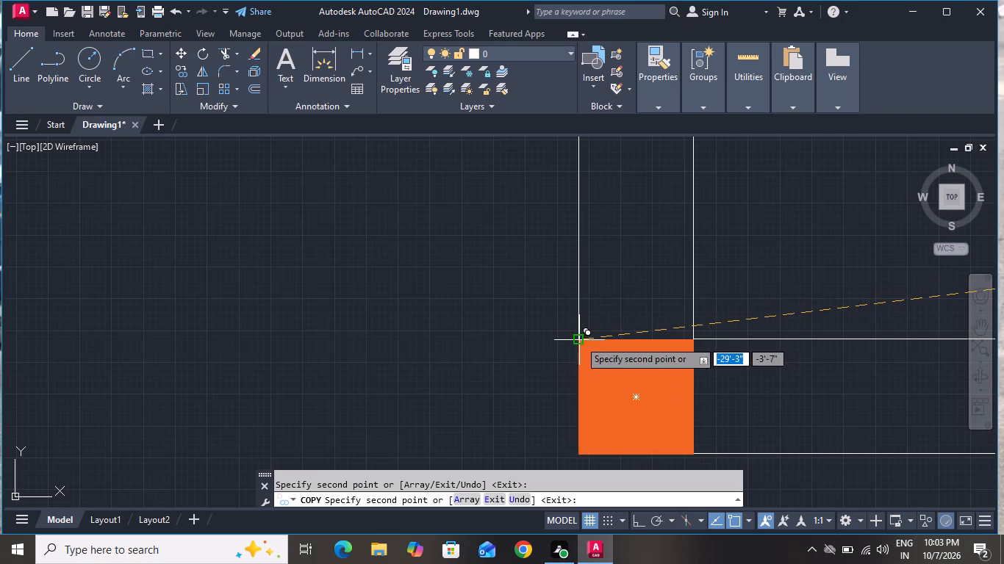
scroll(501, 301, down, 3)
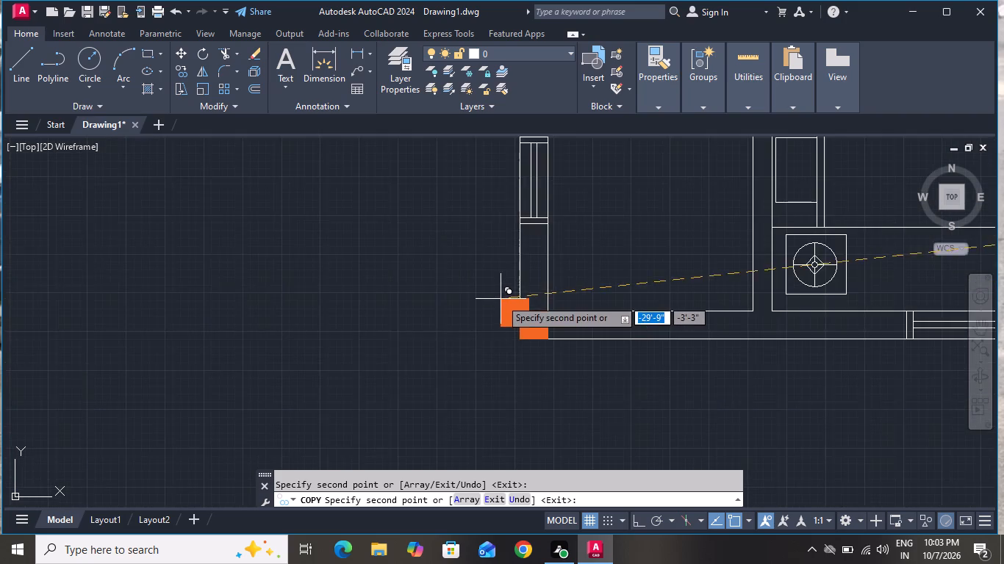
scroll(501, 299, down, 3)
scroll(669, 311, up, 4)
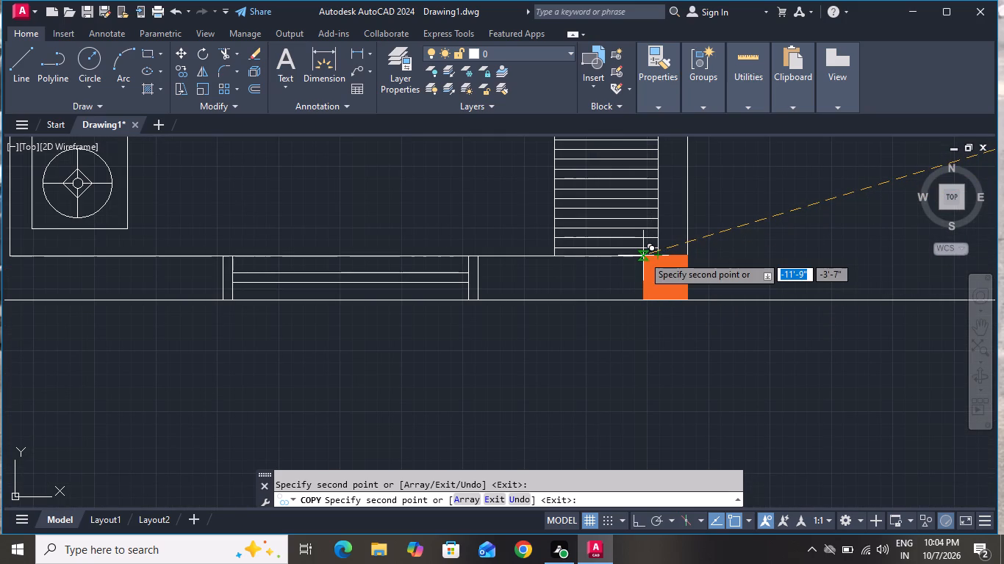
click(642, 255)
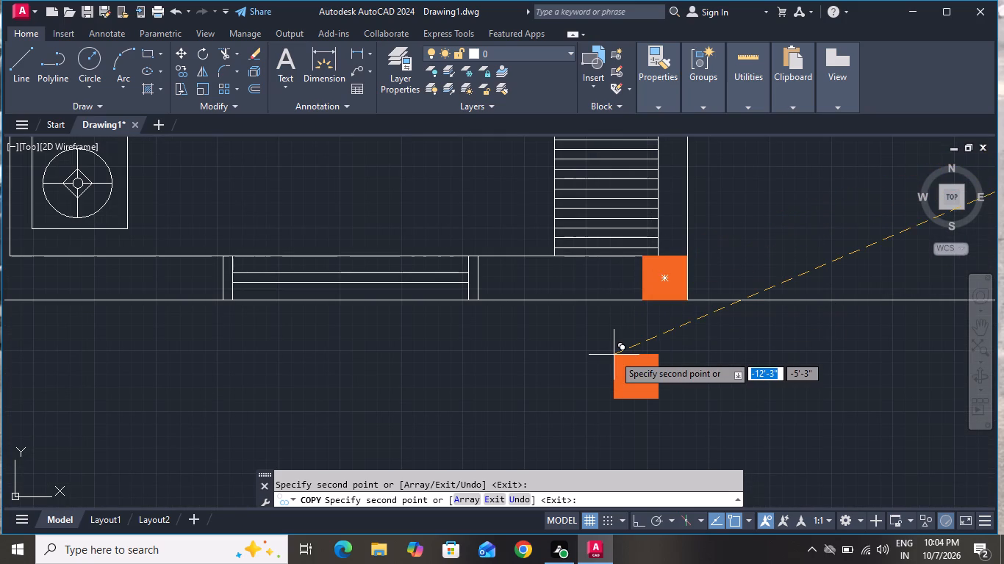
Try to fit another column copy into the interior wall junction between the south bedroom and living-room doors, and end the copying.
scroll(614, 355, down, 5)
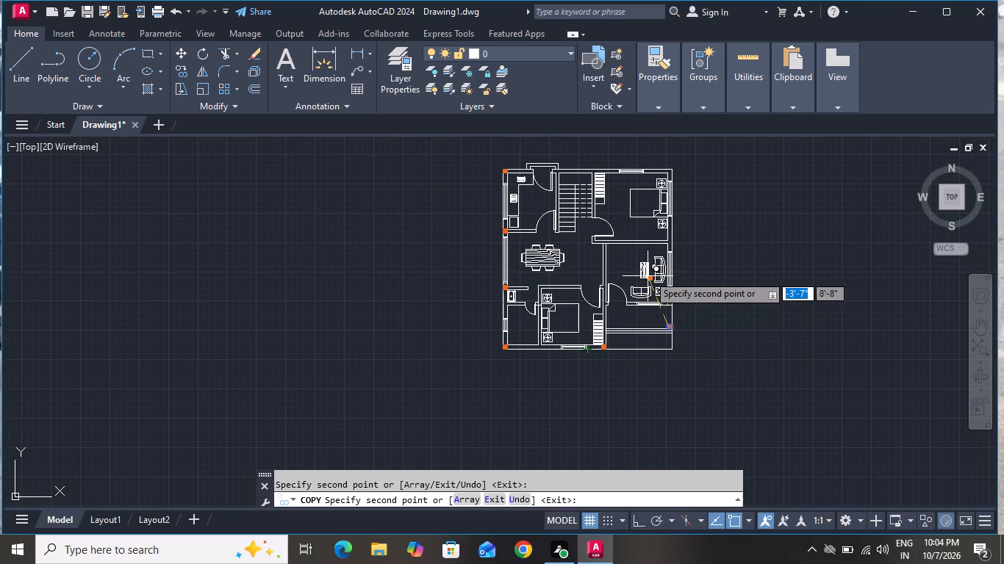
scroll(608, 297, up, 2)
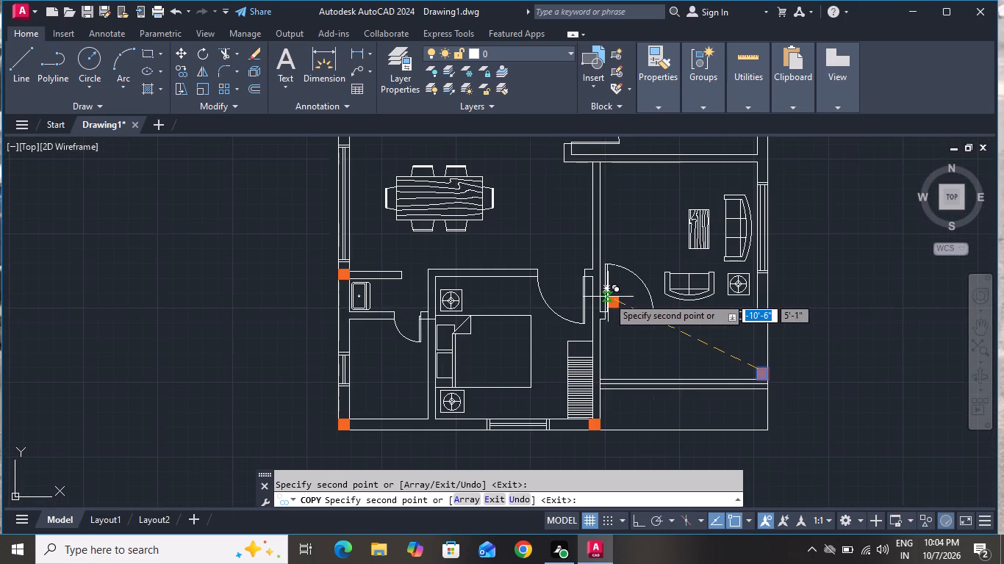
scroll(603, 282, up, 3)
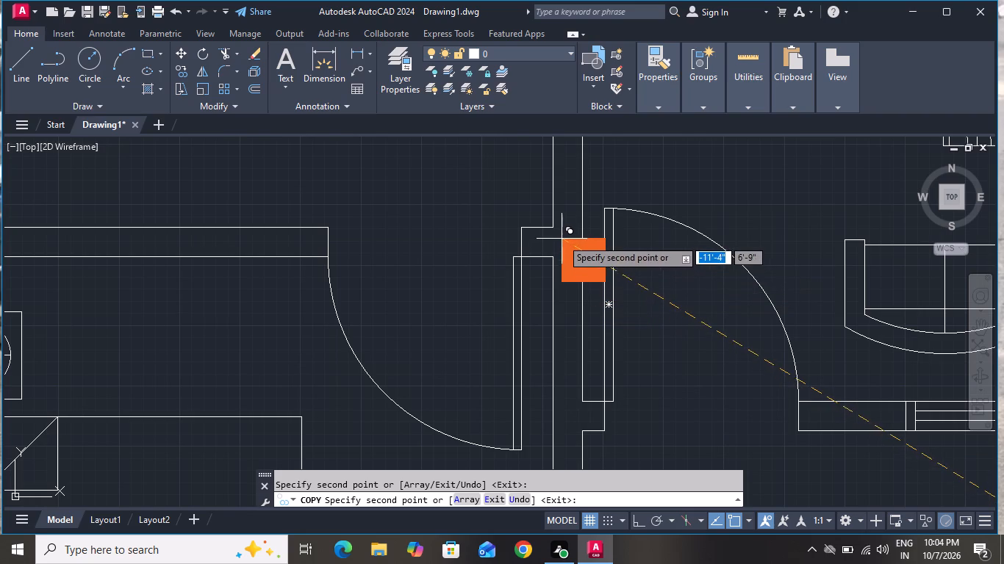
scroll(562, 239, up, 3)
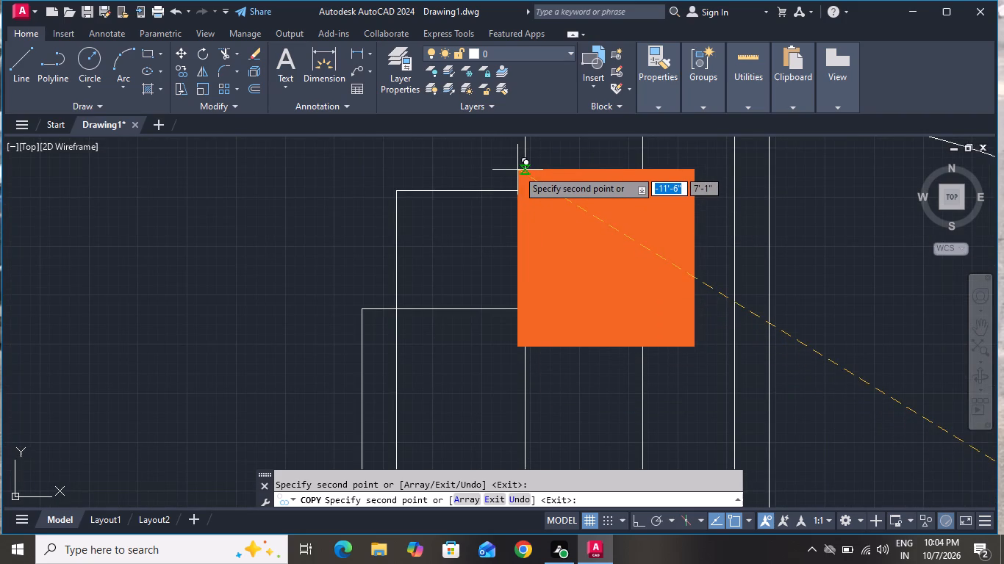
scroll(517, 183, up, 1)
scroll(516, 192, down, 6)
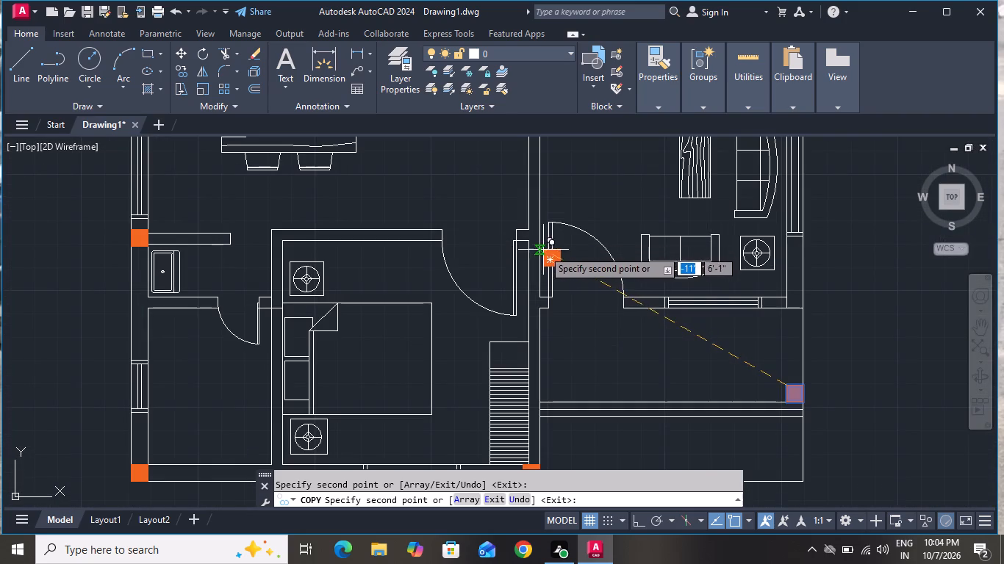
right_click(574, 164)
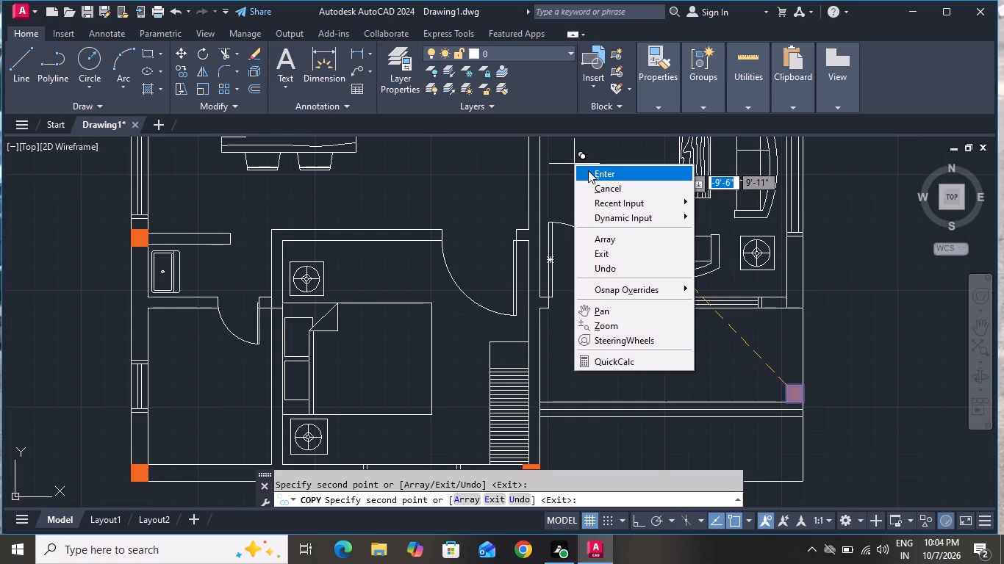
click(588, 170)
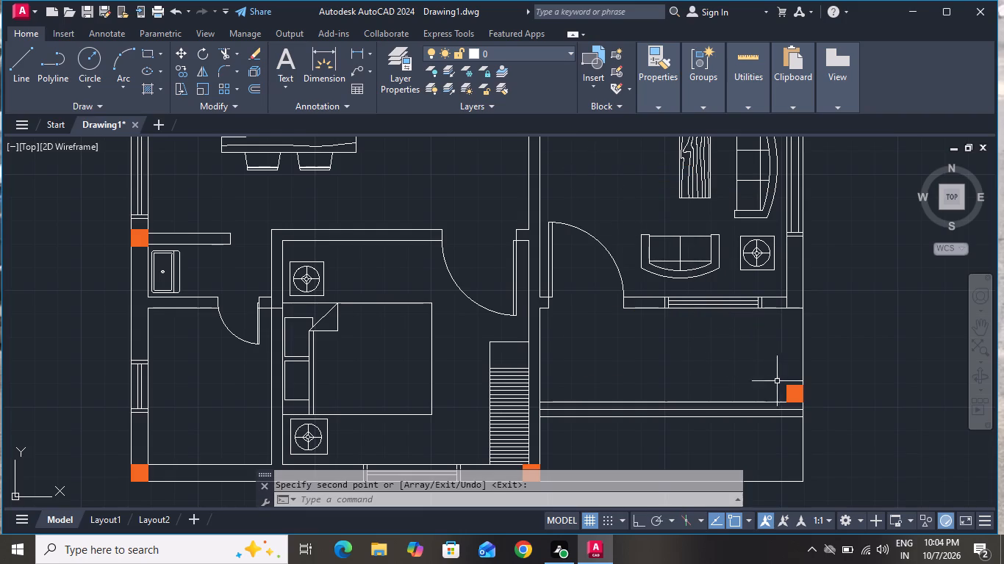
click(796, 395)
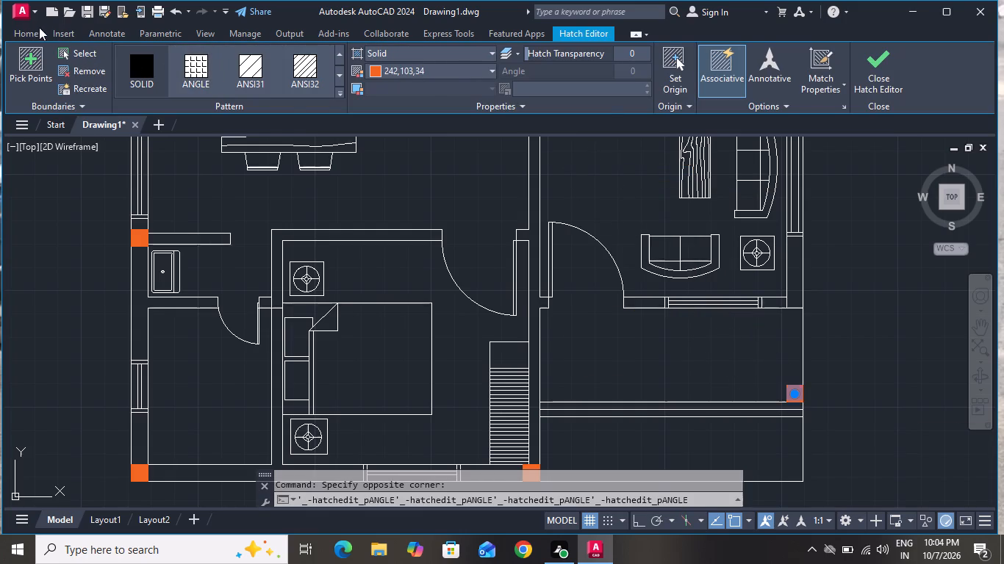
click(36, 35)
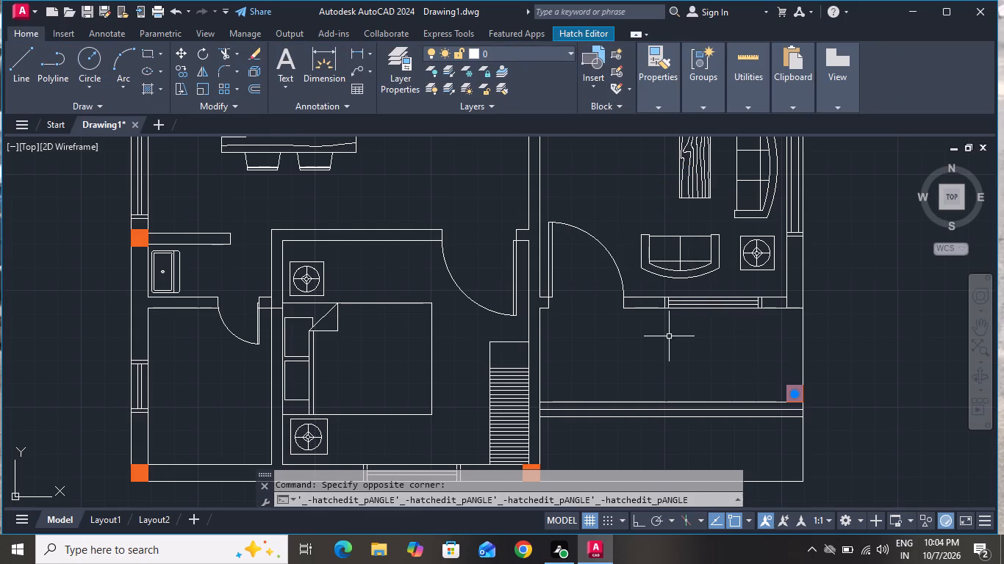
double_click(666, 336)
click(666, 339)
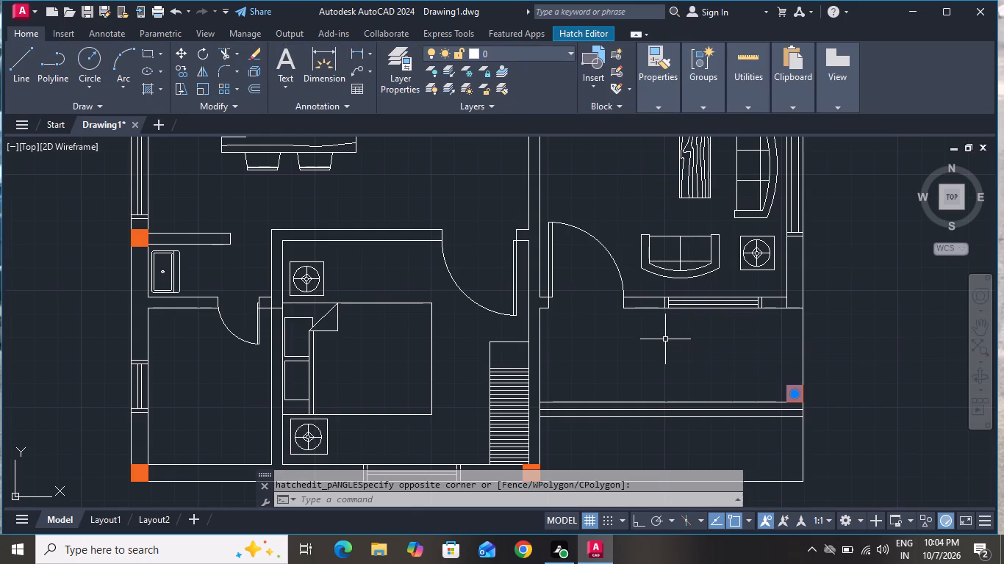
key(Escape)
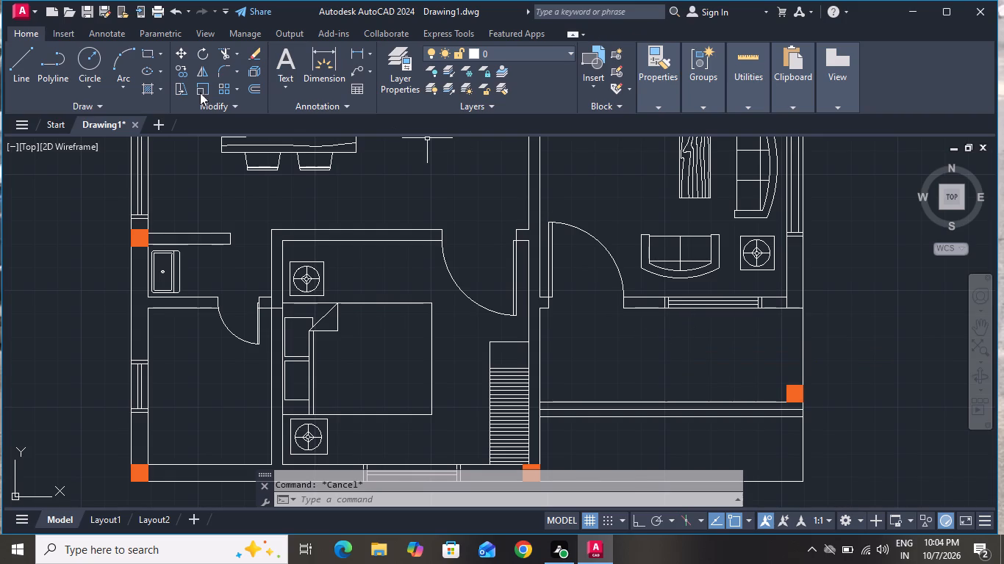
Draw a small rectangle across the living room's west wall at its junction with the south bedroom's north wall.
click(142, 48)
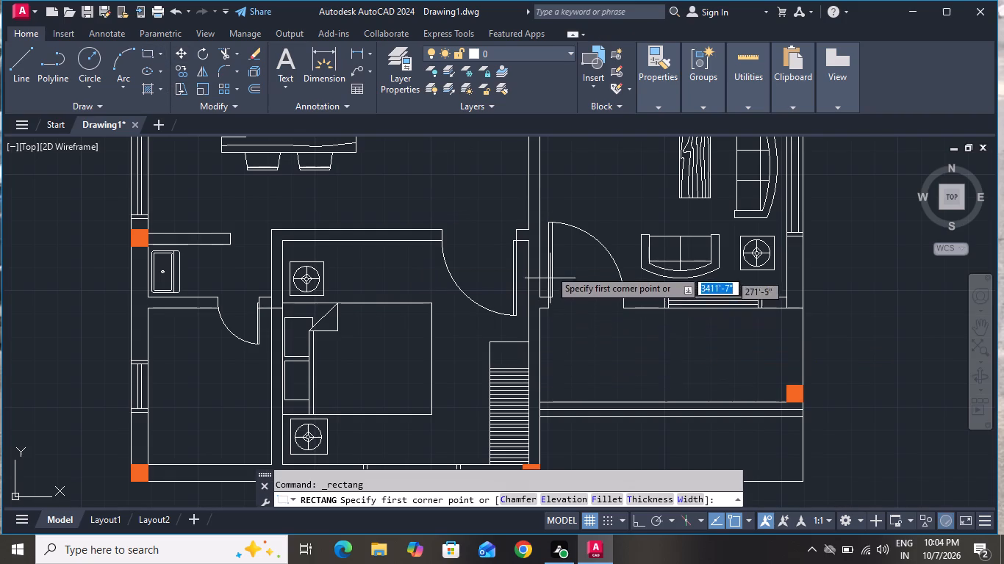
scroll(534, 232, up, 4)
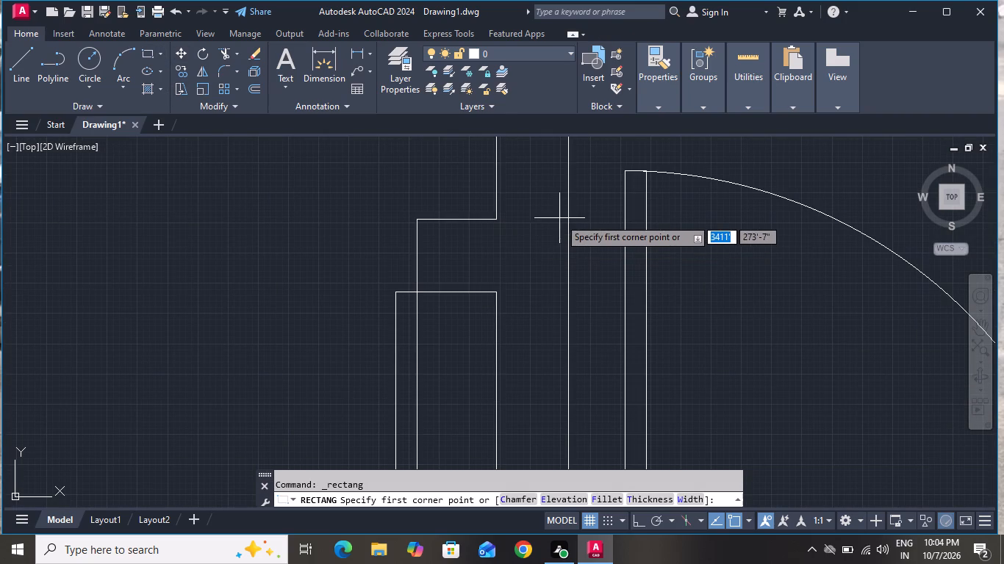
click(569, 222)
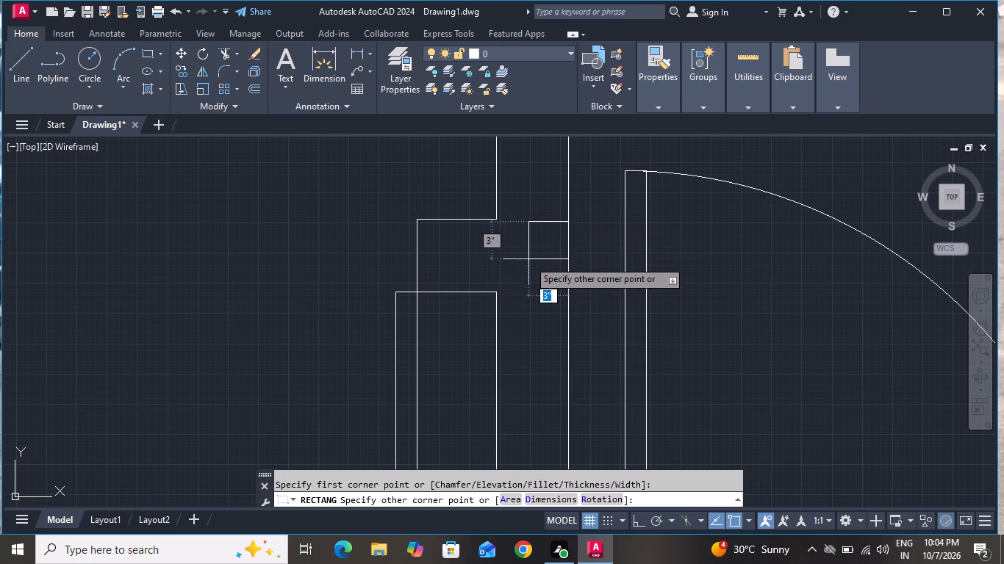
click(500, 289)
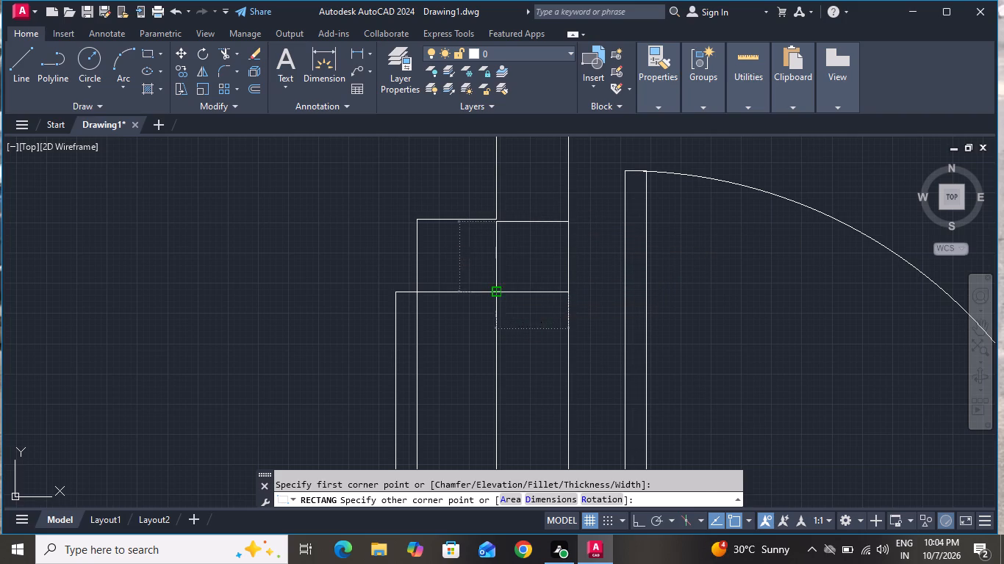
Fill the small rectangle on the living room's west wall with a solid hatch in colour 242,103,34.
click(525, 223)
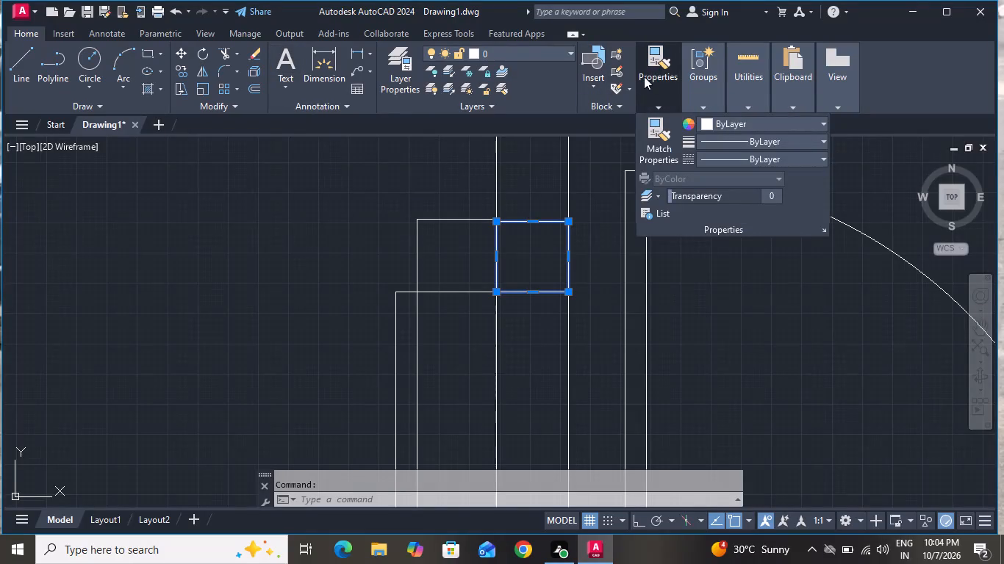
click(150, 83)
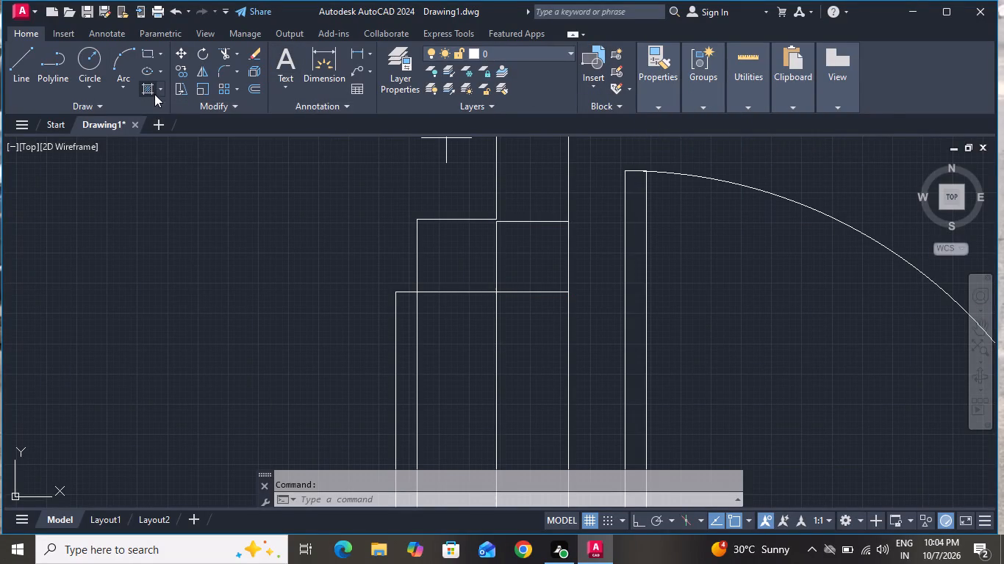
click(145, 66)
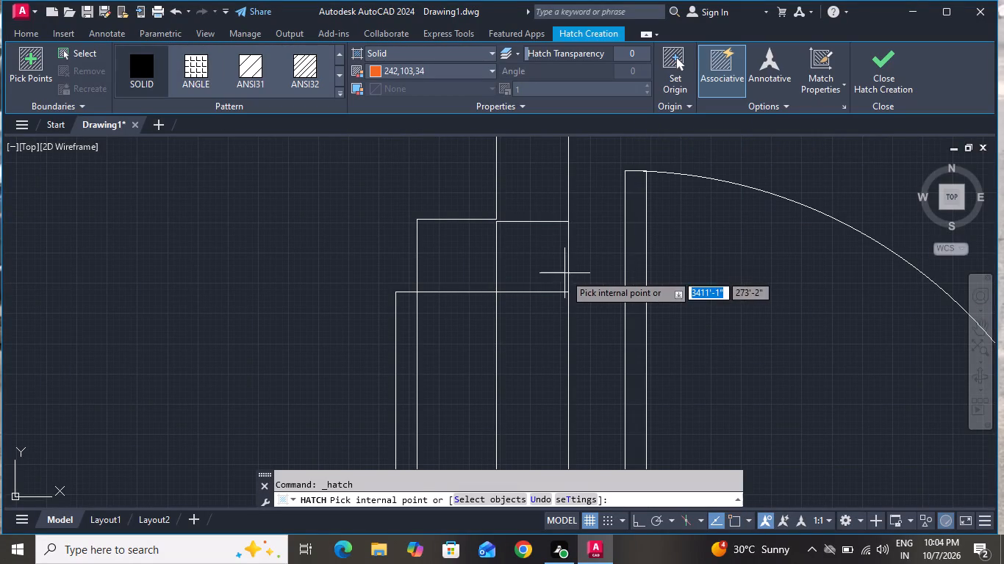
click(551, 267)
scroll(593, 222, down, 1)
scroll(593, 222, up, 1)
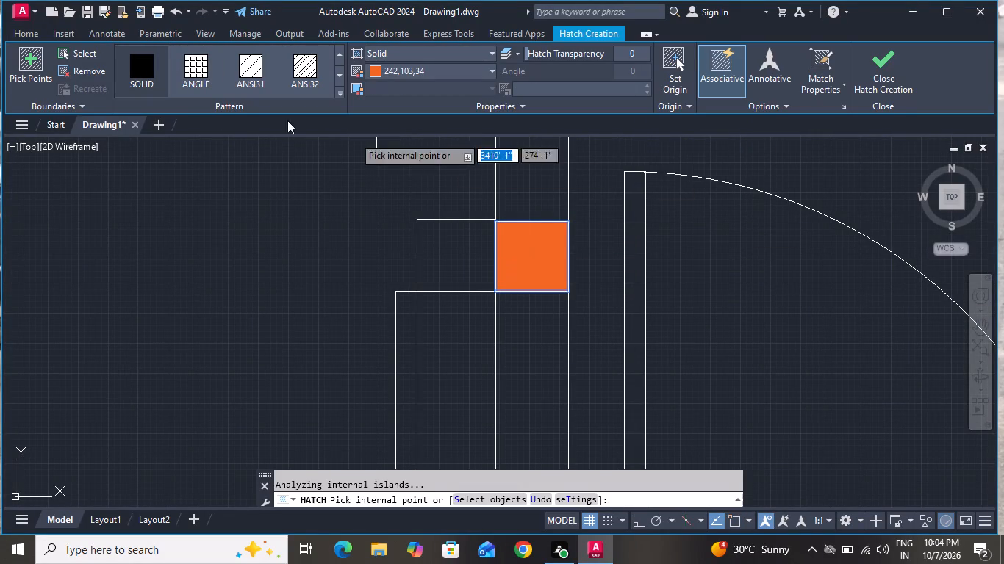
click(35, 32)
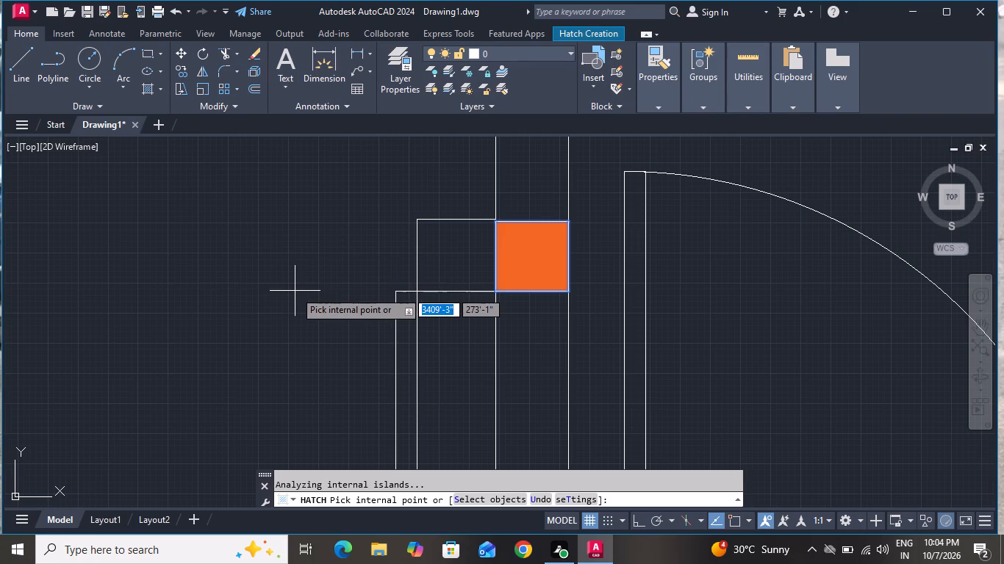
key(Escape)
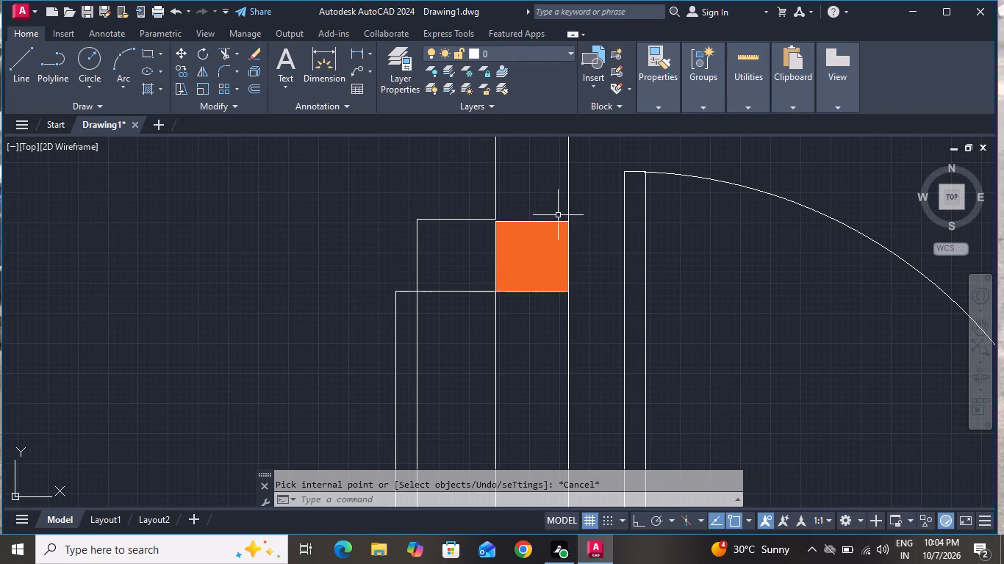
Copy the small orange column with its outline to the west end of the north bedroom's south wall, beside the door.
click(558, 215)
click(528, 301)
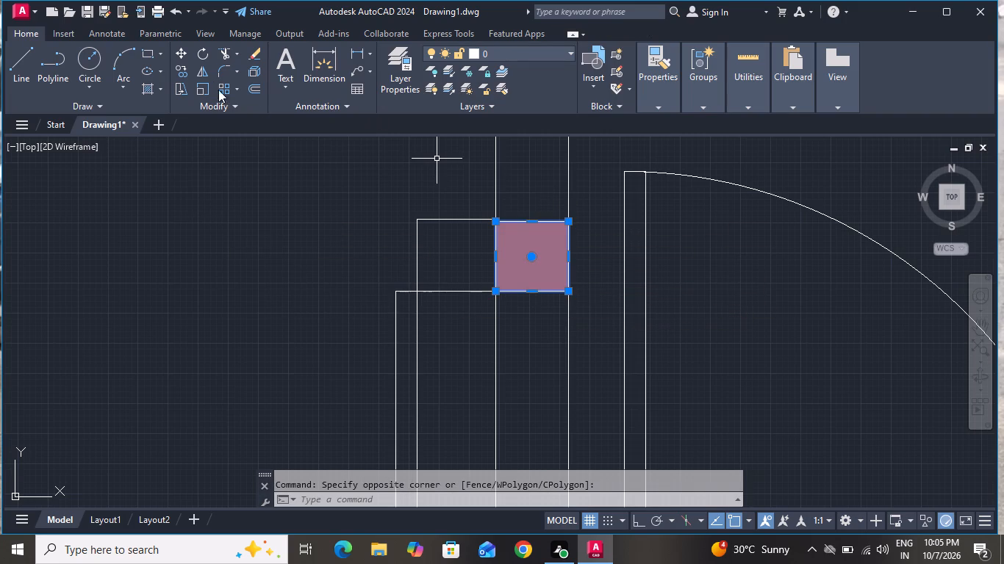
click(178, 71)
scroll(378, 240, down, 3)
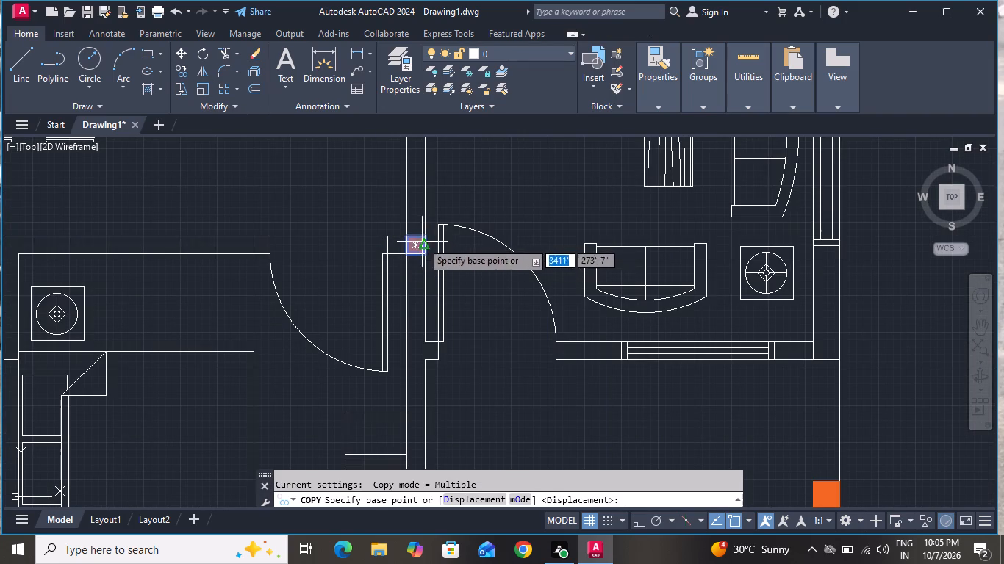
click(422, 242)
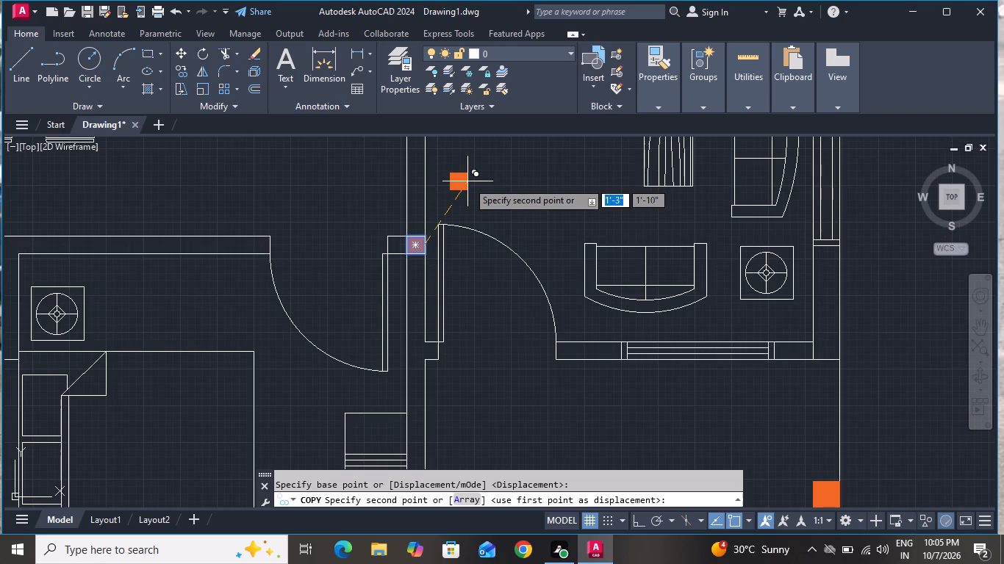
scroll(467, 181, down, 4)
scroll(467, 181, up, 1)
scroll(467, 181, down, 2)
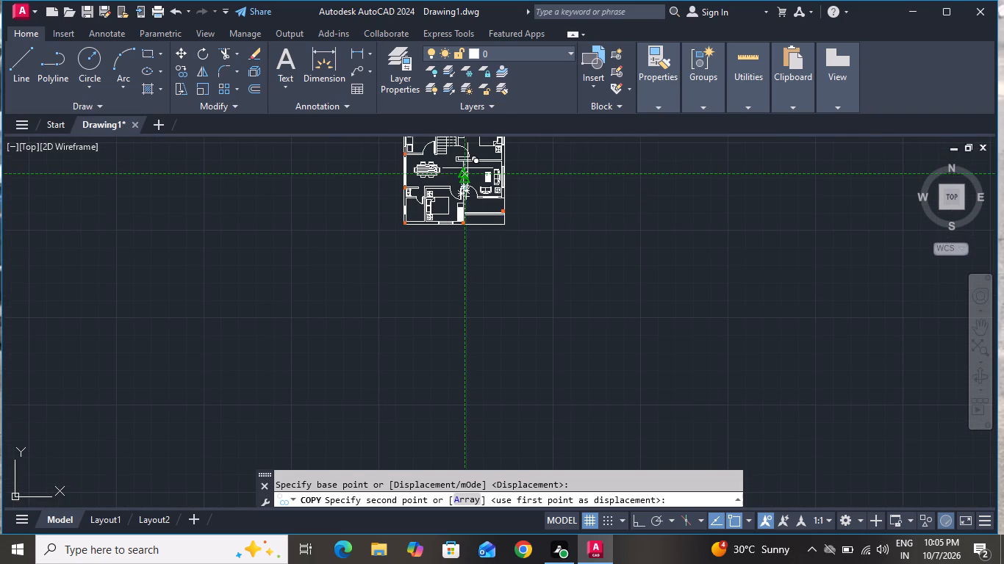
scroll(465, 145, up, 2)
scroll(448, 145, down, 1)
scroll(443, 164, up, 4)
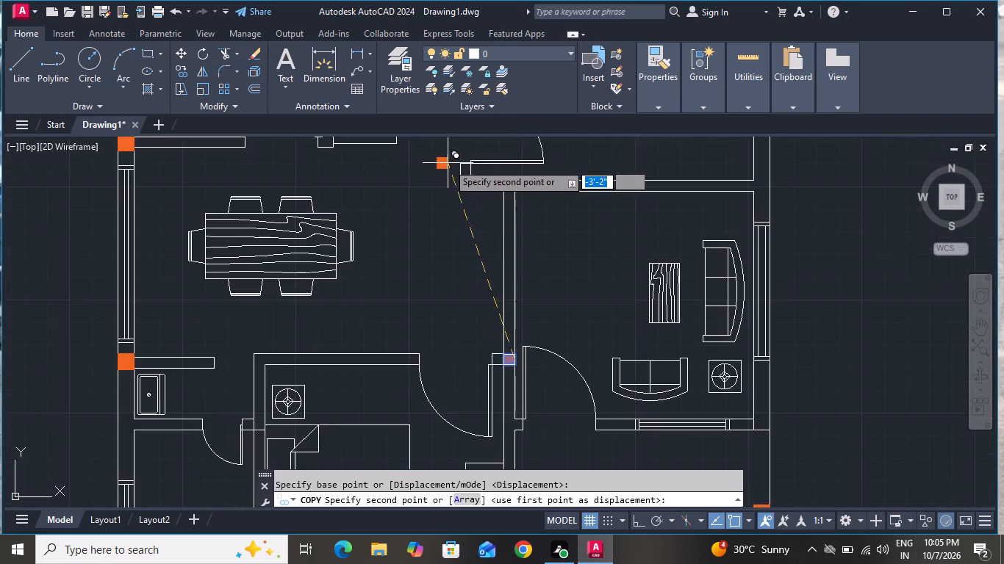
scroll(448, 163, up, 5)
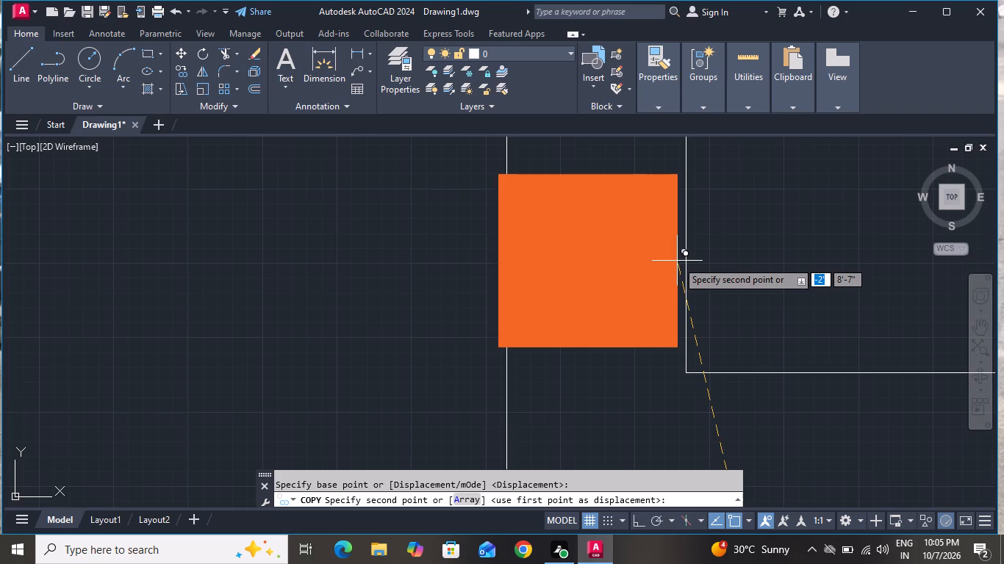
scroll(676, 261, down, 1)
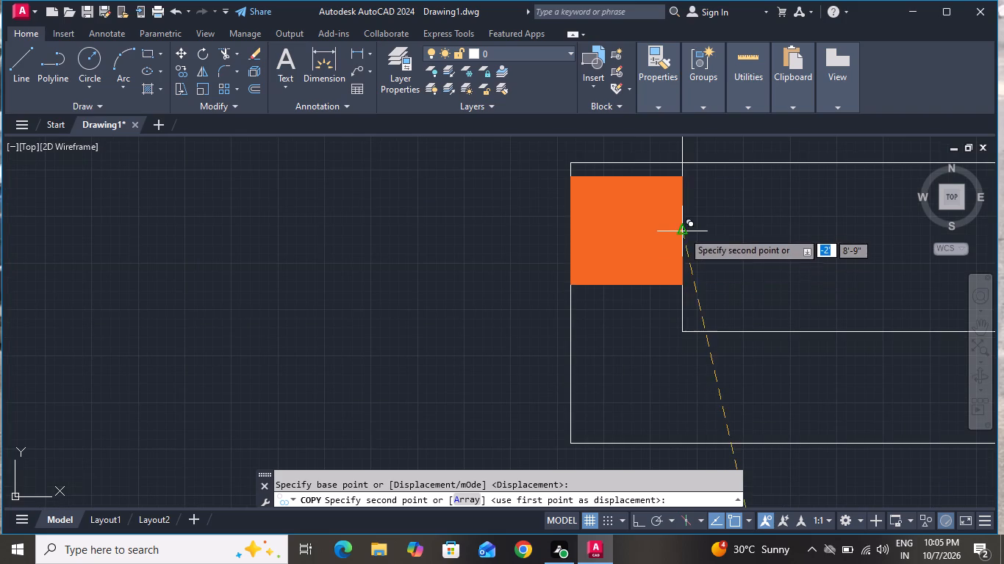
click(682, 217)
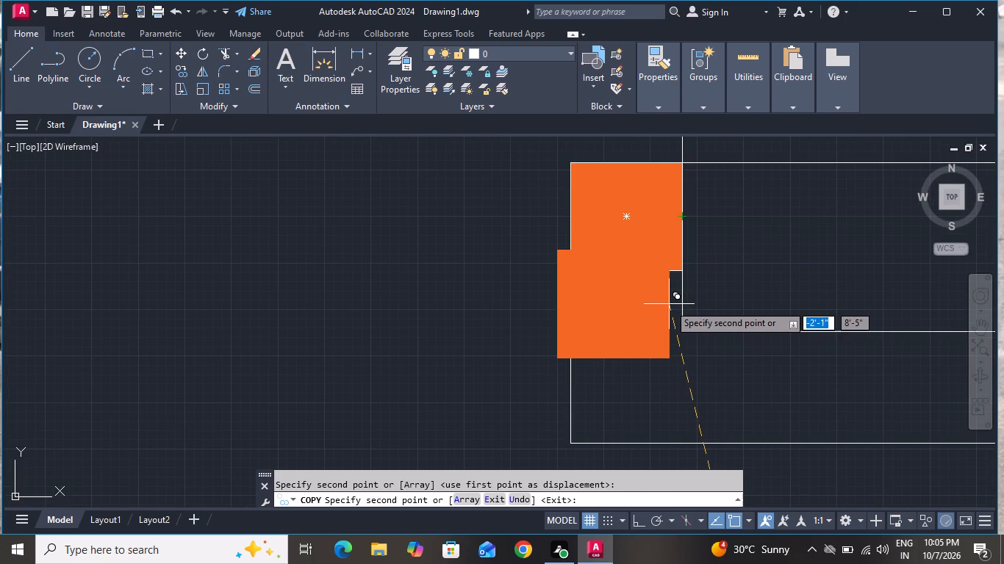
Place another small column copy at the south end of the wall between the kitchen and the staircase, and end the copying.
scroll(669, 304, down, 4)
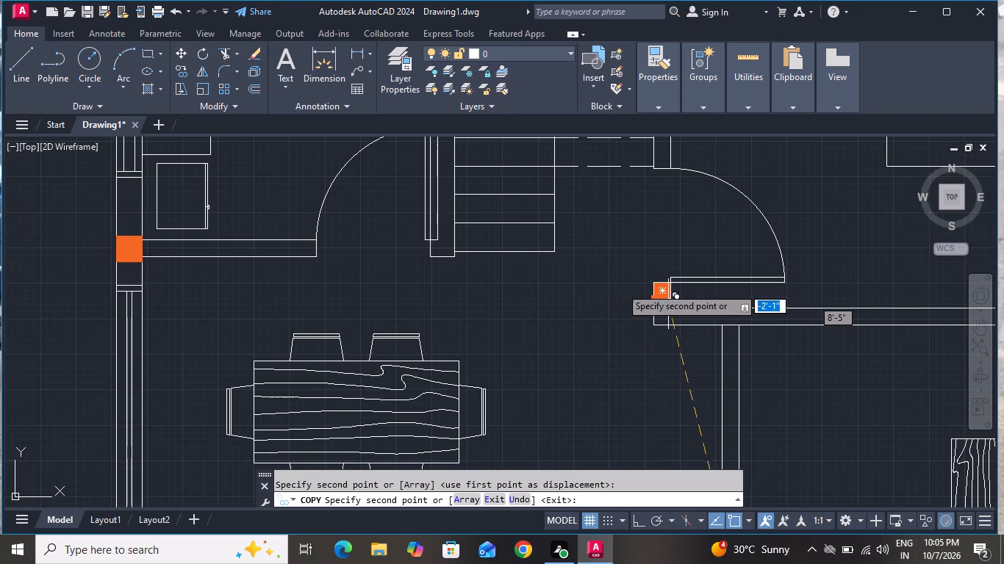
scroll(452, 250, up, 2)
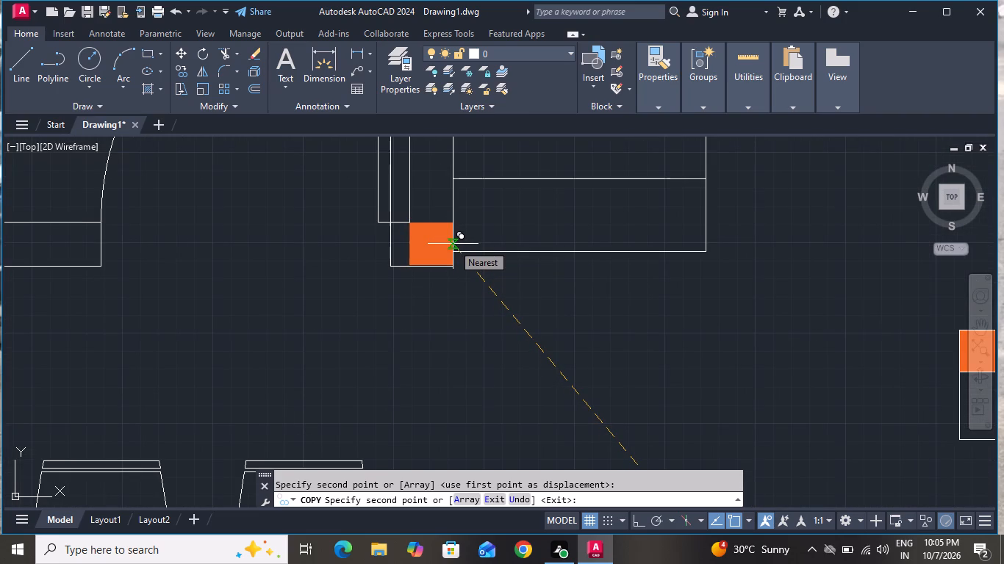
scroll(453, 244, up, 2)
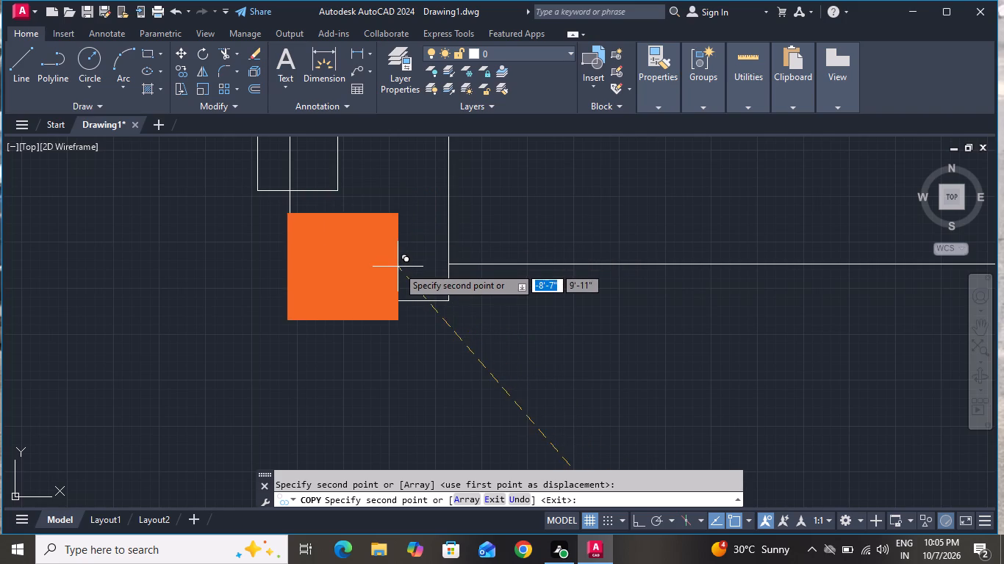
click(402, 245)
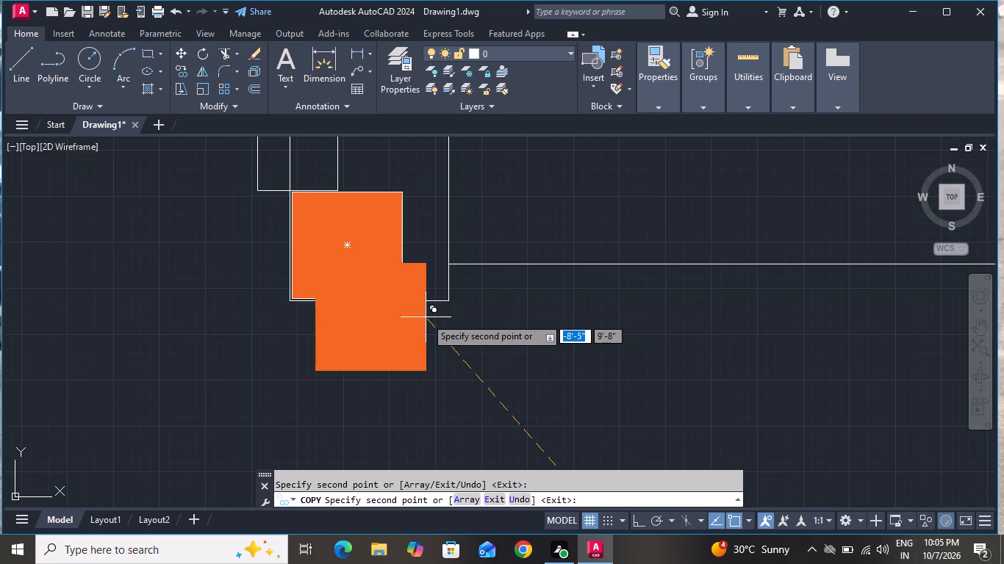
scroll(426, 317, down, 5)
scroll(487, 328, down, 2)
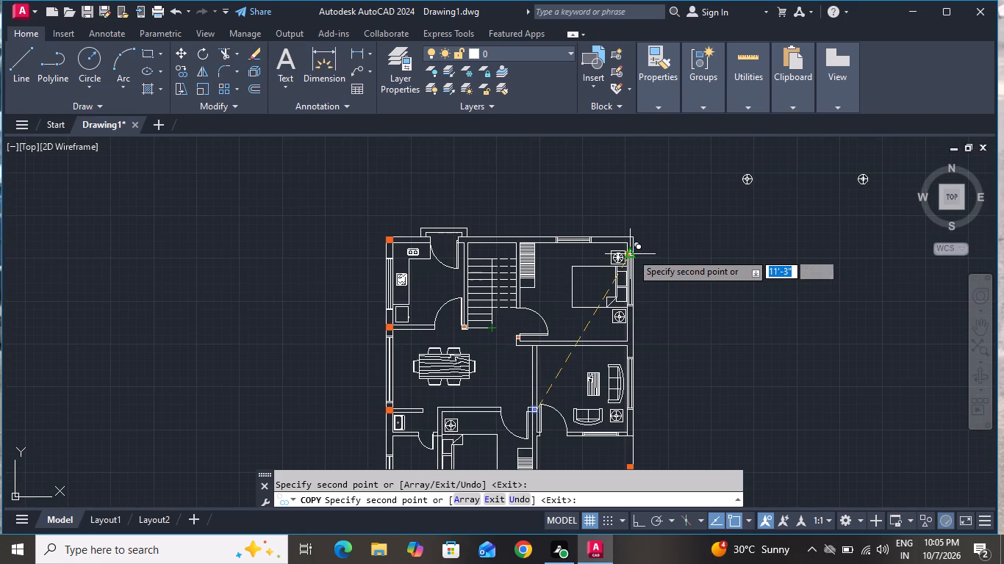
scroll(633, 245, up, 6)
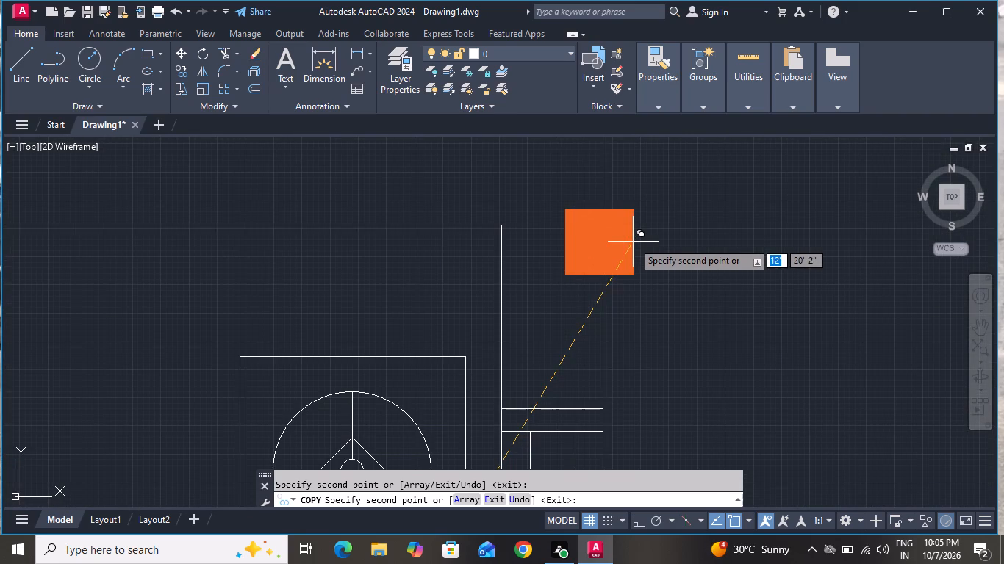
scroll(628, 237, down, 2)
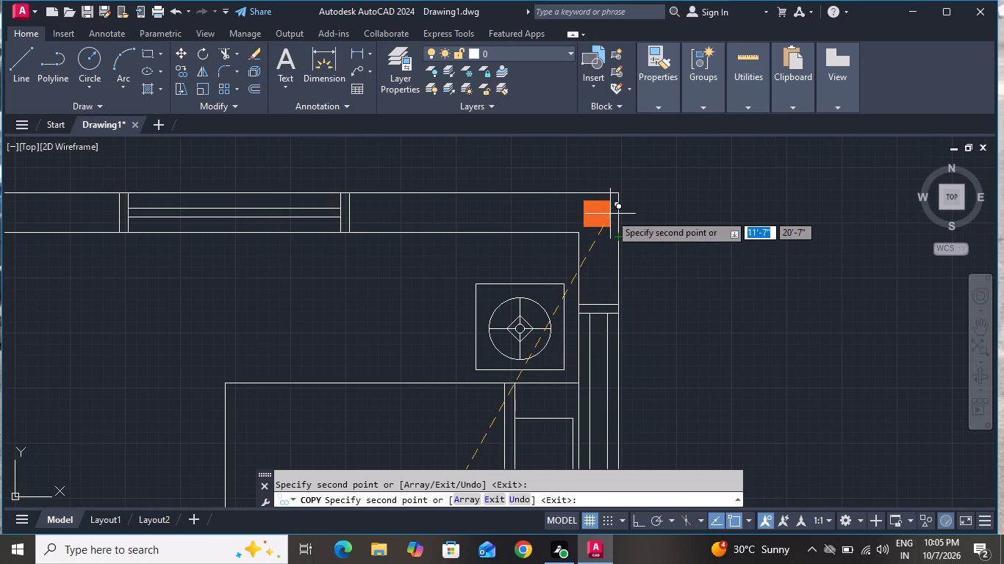
key(Escape)
Copy the large column on the porch's east side to the plan's northeast corner, fitting it within the walls.
scroll(610, 214, down, 5)
scroll(616, 231, up, 1)
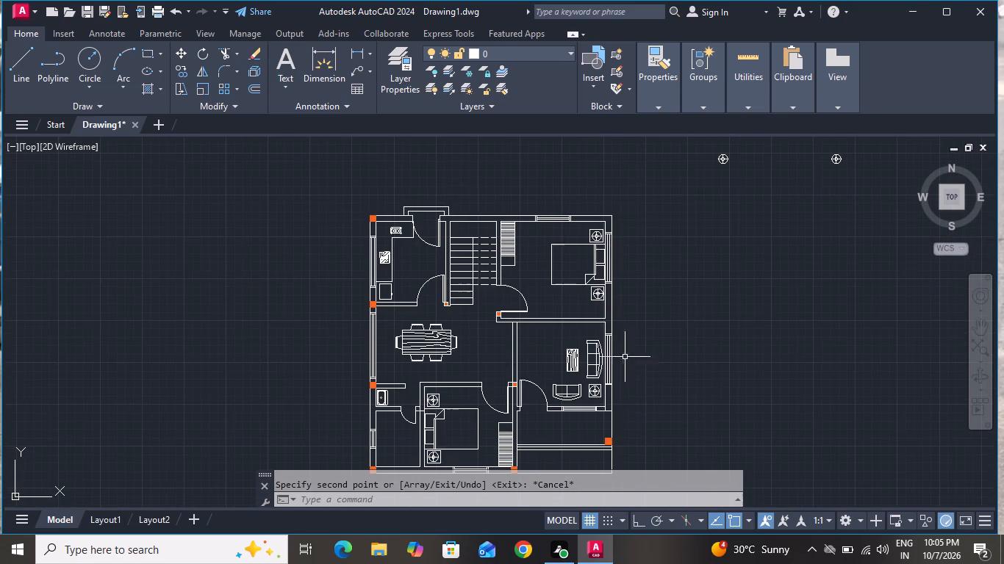
scroll(607, 449, down, 1)
scroll(607, 449, up, 8)
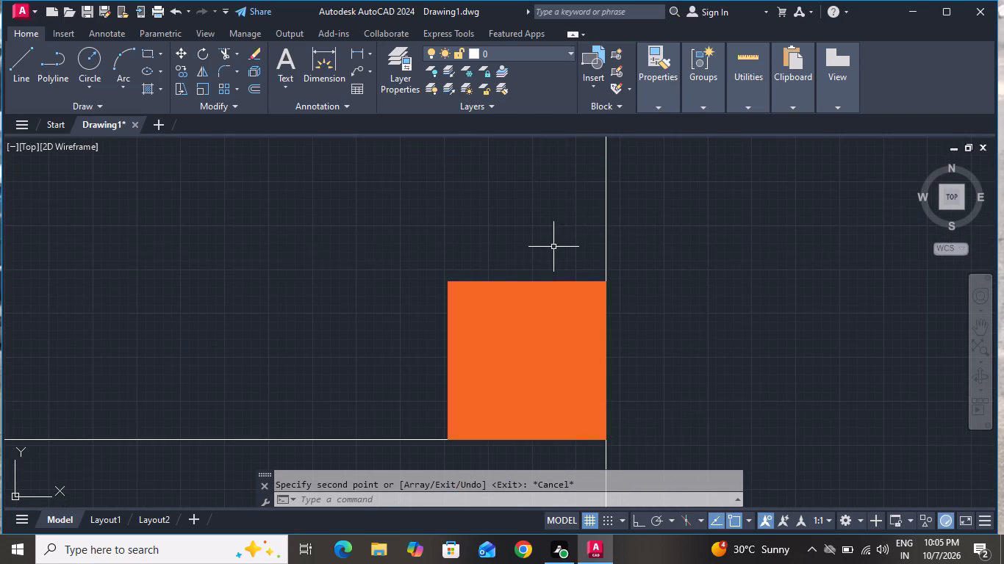
click(553, 243)
click(412, 363)
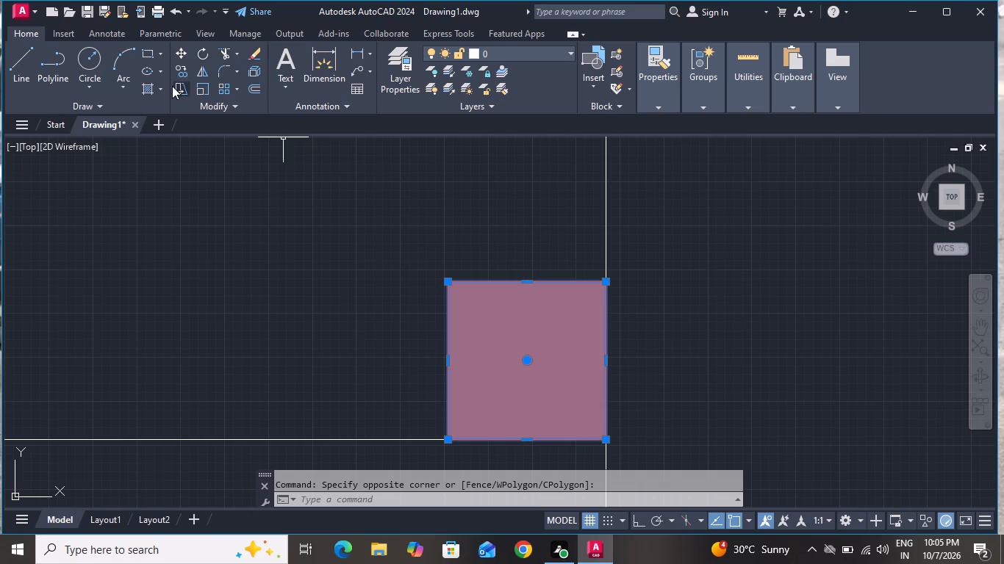
click(178, 66)
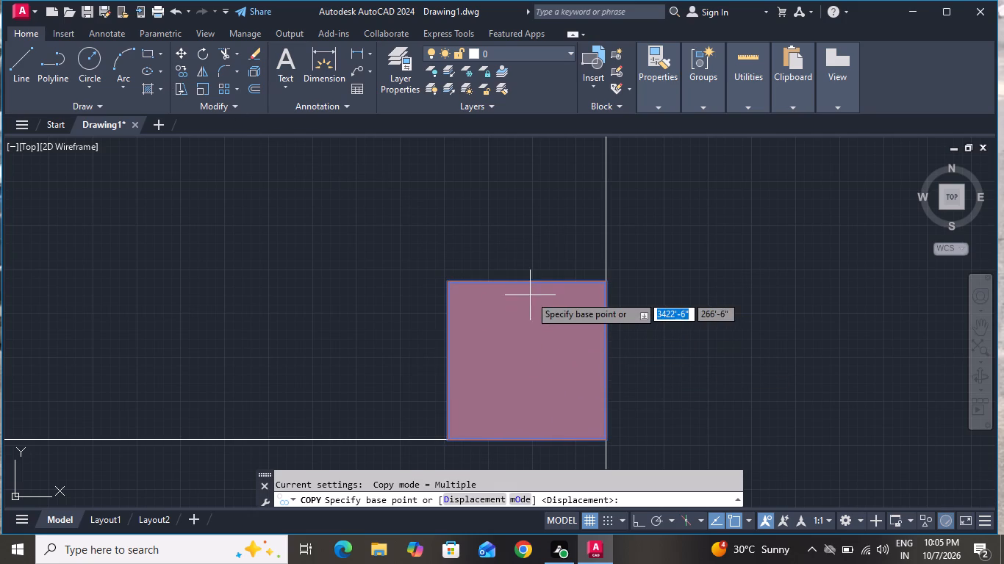
click(531, 281)
scroll(539, 263, down, 3)
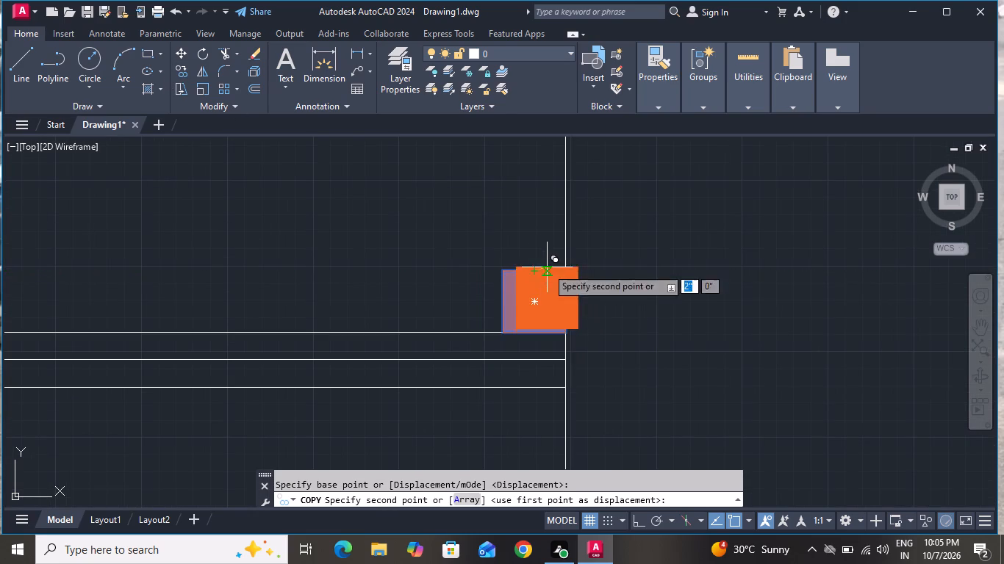
scroll(546, 275, down, 5)
scroll(546, 275, up, 1)
scroll(546, 274, down, 3)
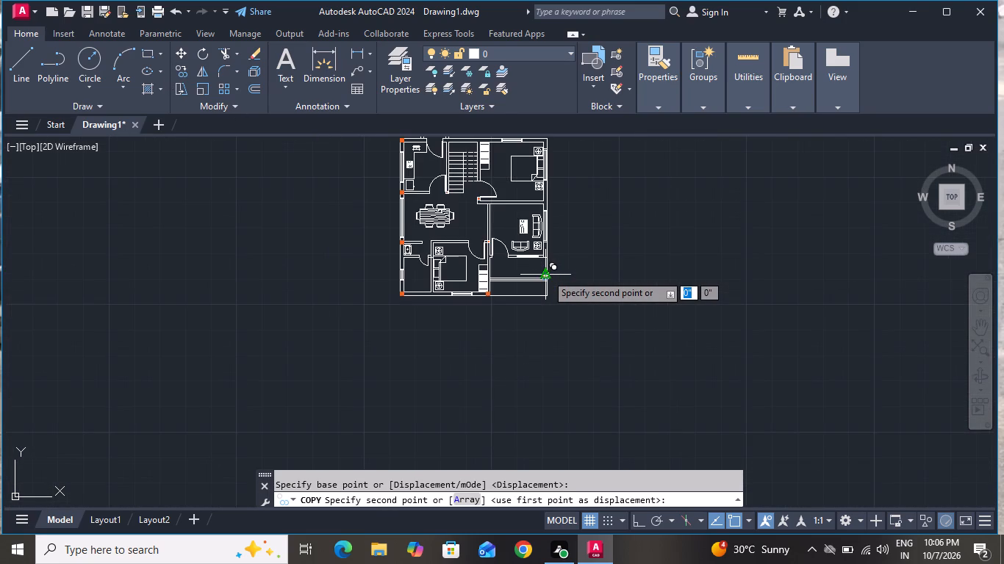
scroll(558, 242, down, 2)
scroll(554, 190, up, 2)
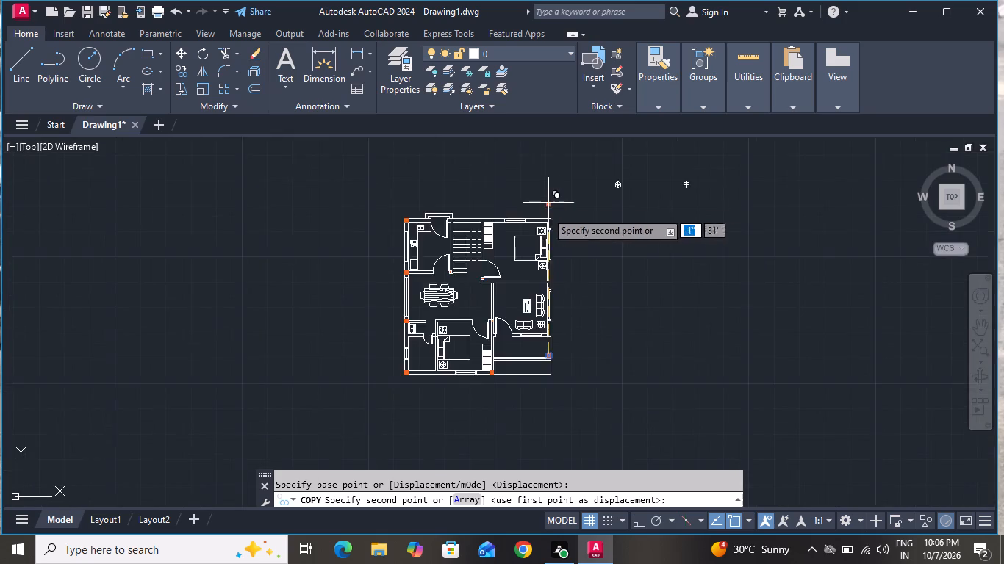
scroll(544, 215, up, 3)
scroll(573, 250, down, 1)
scroll(573, 250, up, 3)
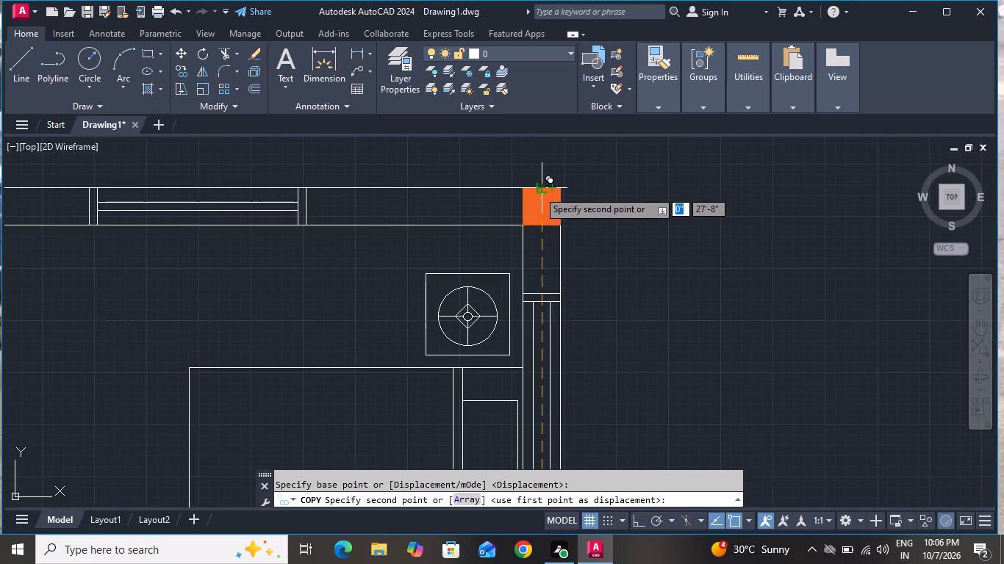
click(538, 190)
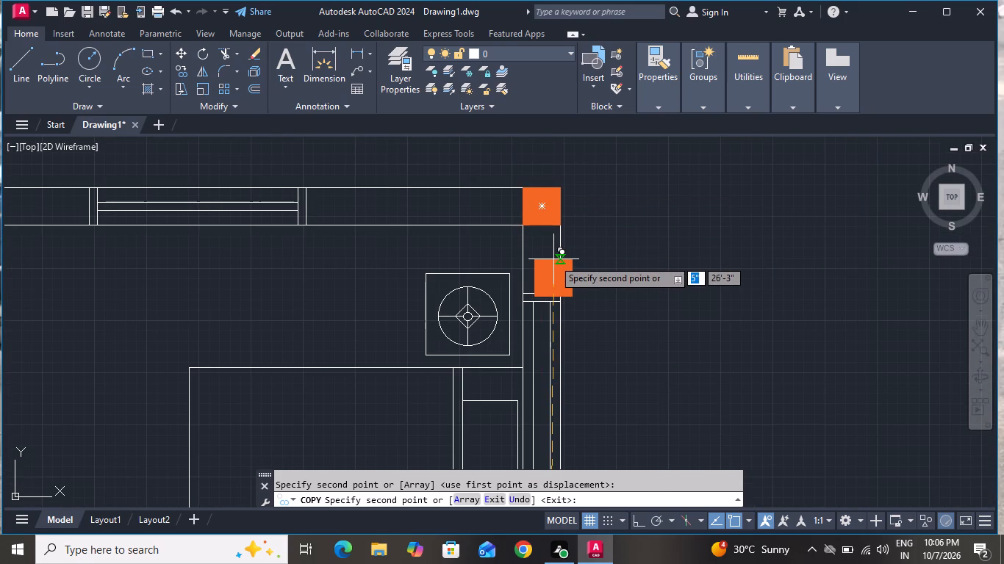
Place two more large column copies on the north wall, at the staircase's west and east walls.
scroll(554, 260, down, 2)
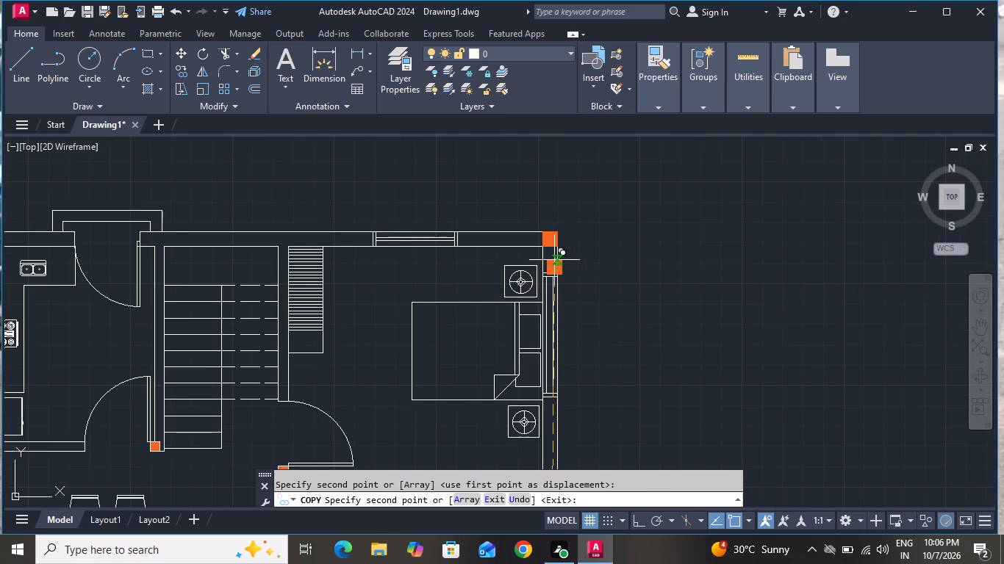
scroll(143, 233, up, 2)
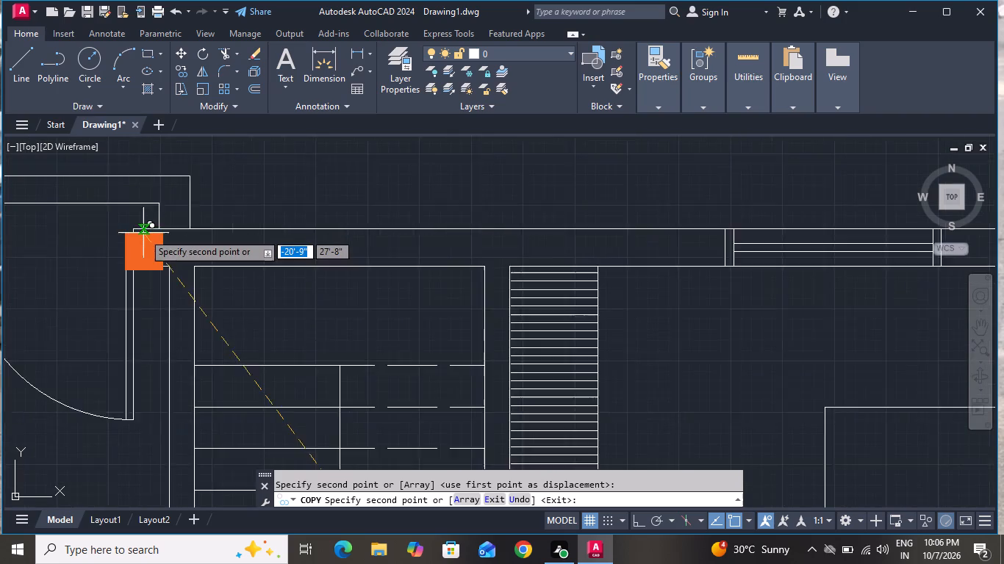
scroll(143, 233, up, 1)
click(200, 226)
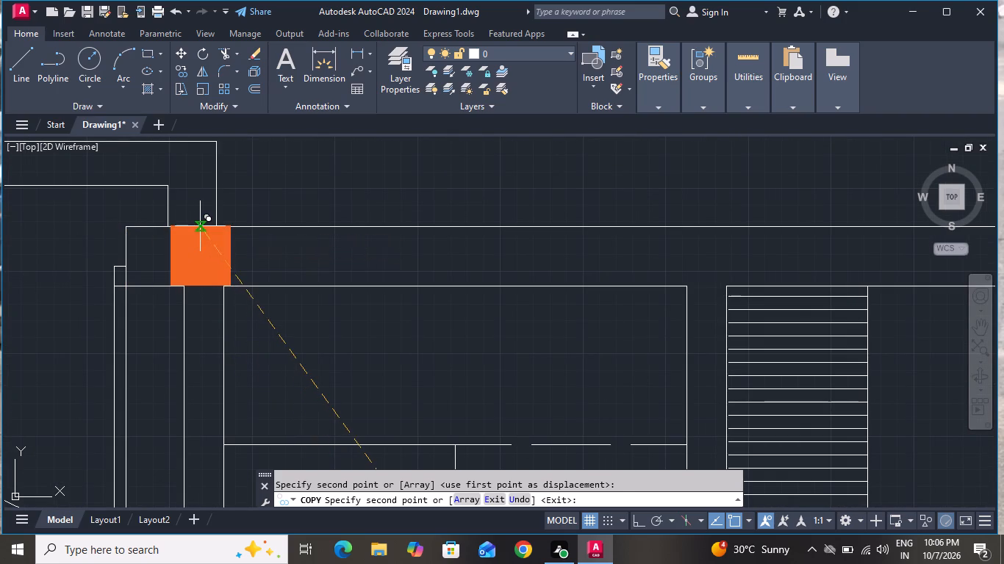
click(706, 225)
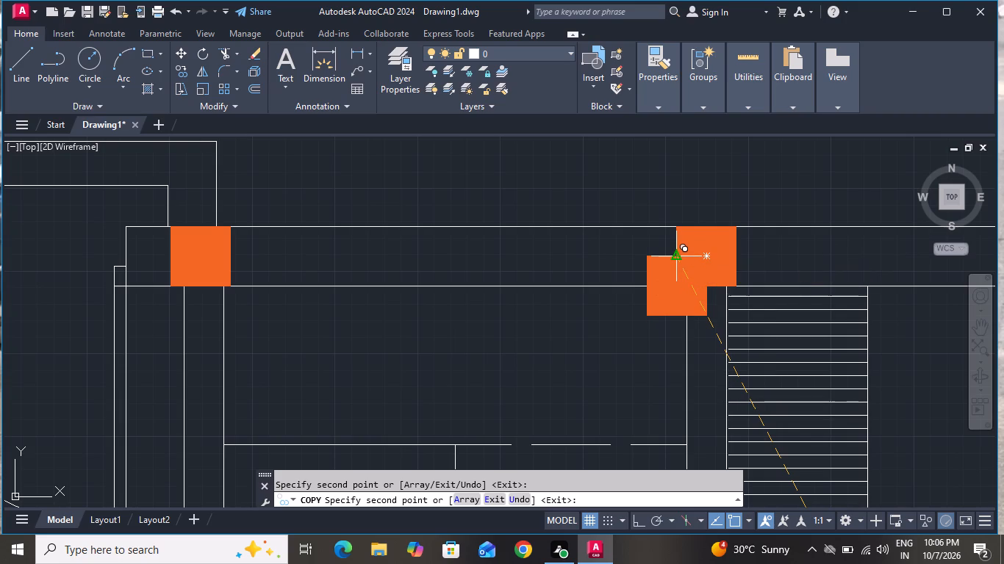
Place a large column copy on the east wall where the north bedroom's south wall meets it.
scroll(641, 170, down, 3)
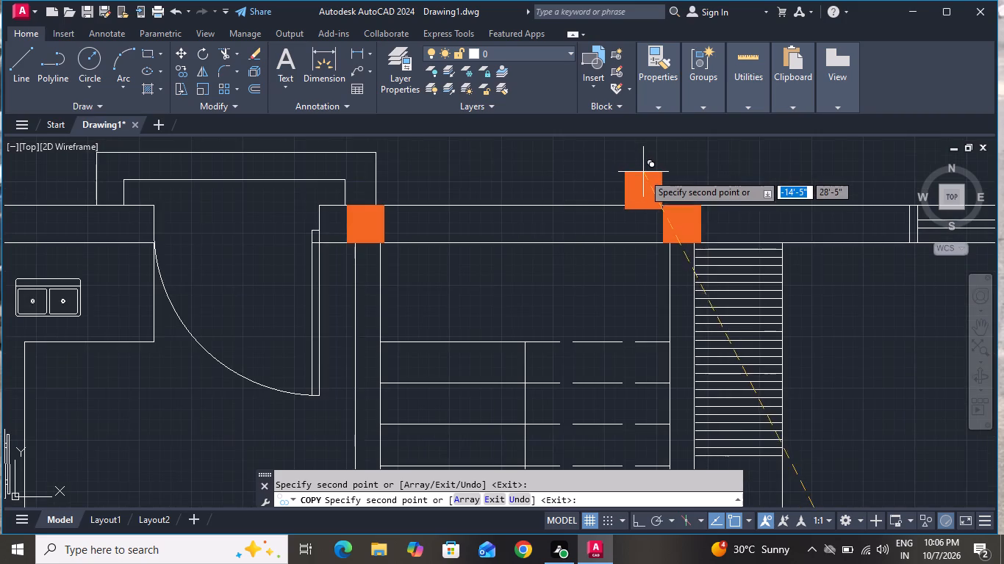
scroll(643, 175, down, 1)
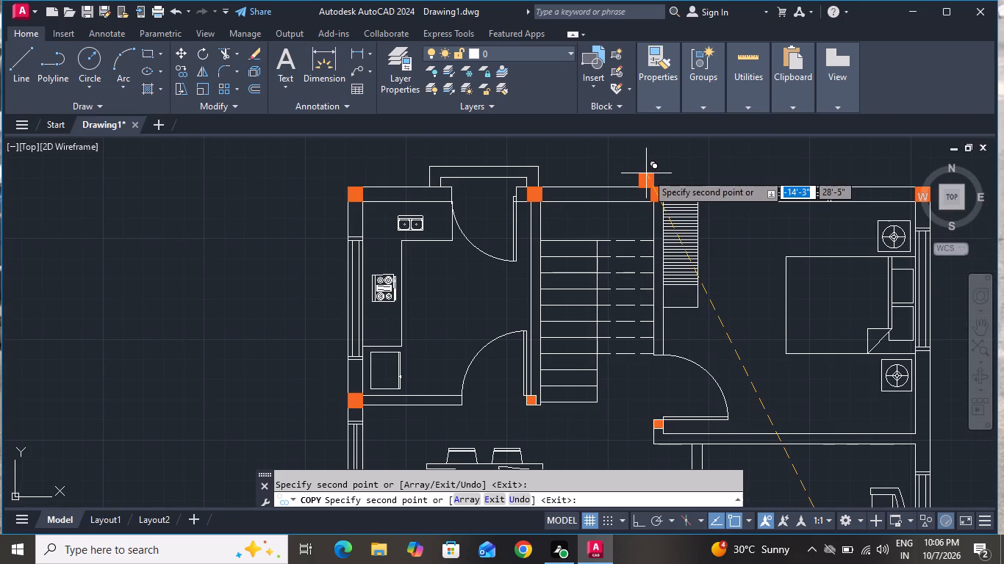
scroll(675, 192, down, 1)
scroll(835, 352, up, 2)
scroll(835, 352, down, 1)
scroll(835, 352, up, 3)
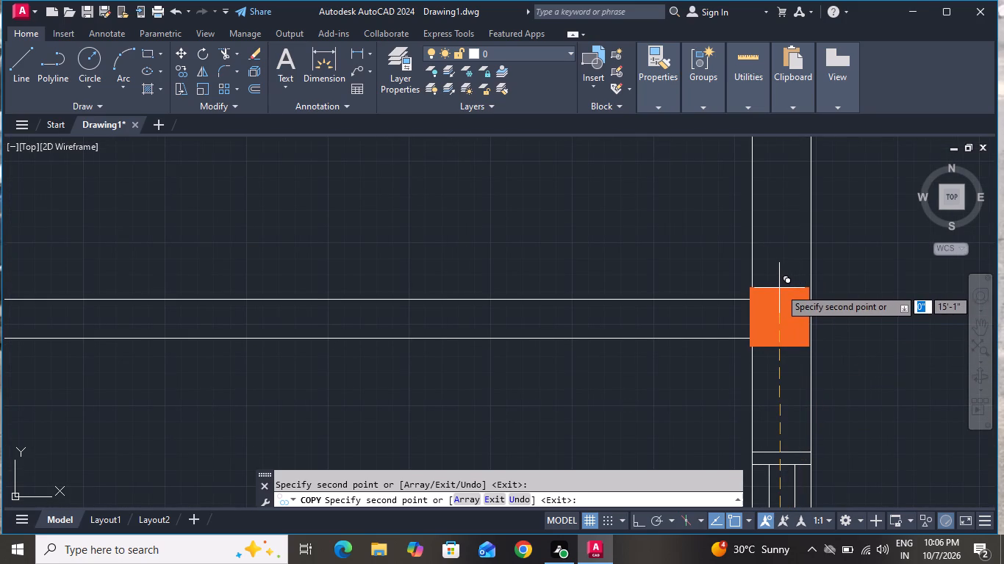
click(783, 288)
Place another copy of the large column along the east side of the plan.
scroll(781, 265, down, 1)
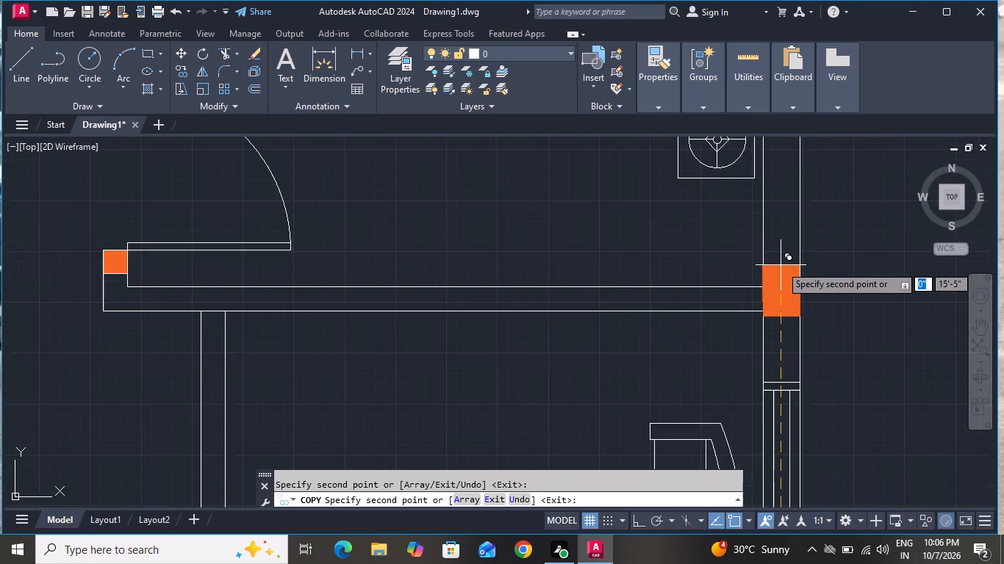
scroll(781, 265, down, 2)
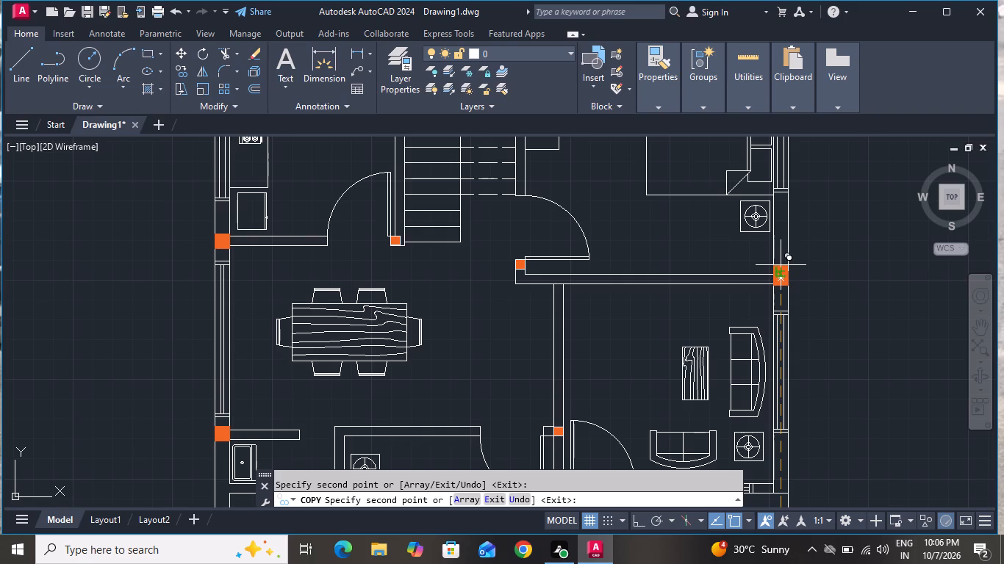
scroll(781, 265, down, 4)
scroll(796, 258, up, 2)
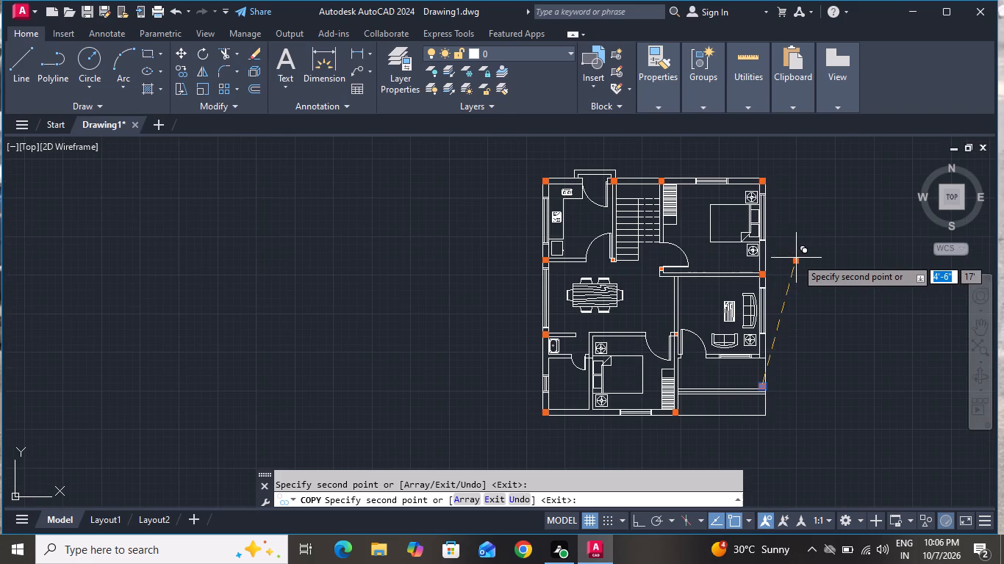
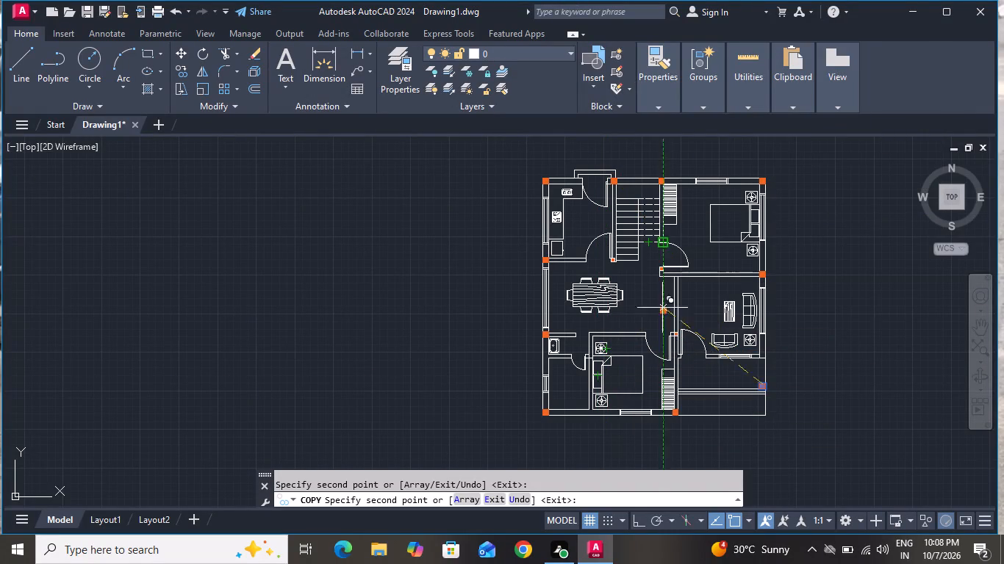
End the Copy command, leaving the orange column squares already placed at the floor plan's wall corners and junctions.
key(Escape)
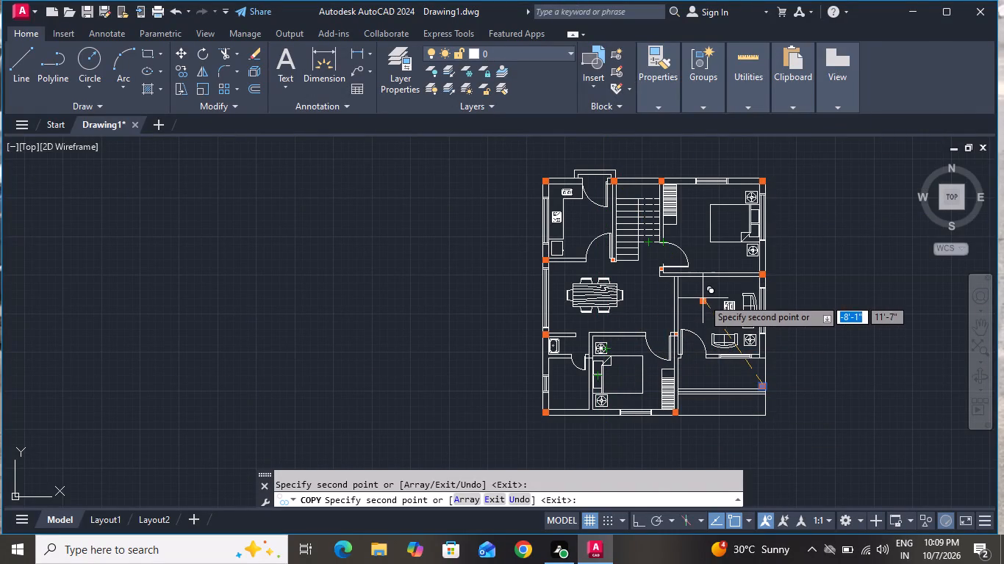
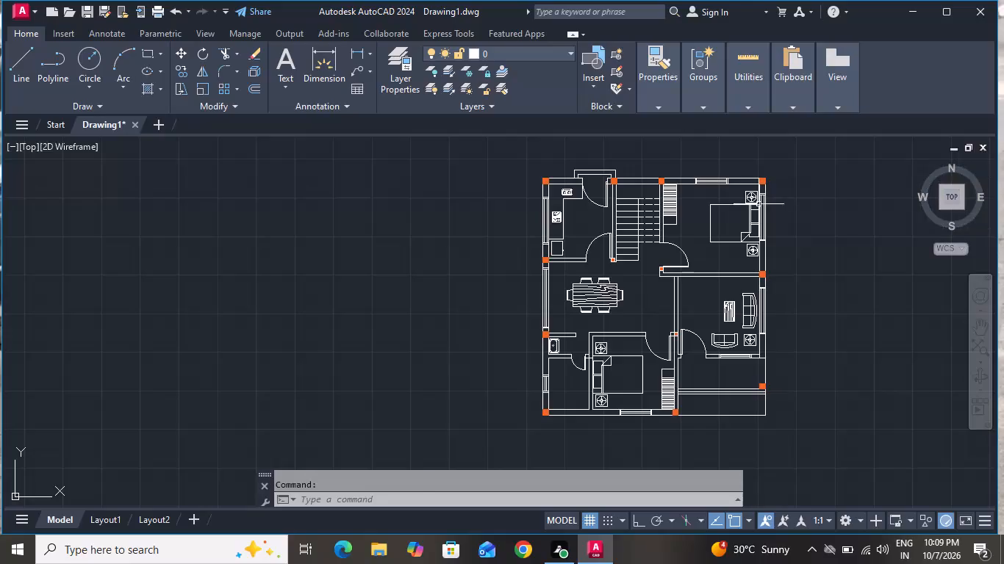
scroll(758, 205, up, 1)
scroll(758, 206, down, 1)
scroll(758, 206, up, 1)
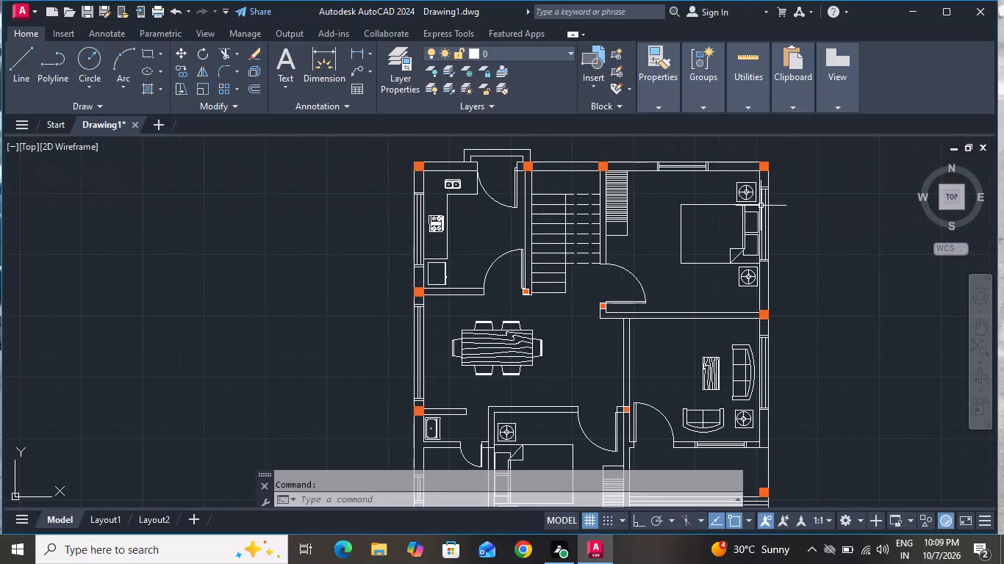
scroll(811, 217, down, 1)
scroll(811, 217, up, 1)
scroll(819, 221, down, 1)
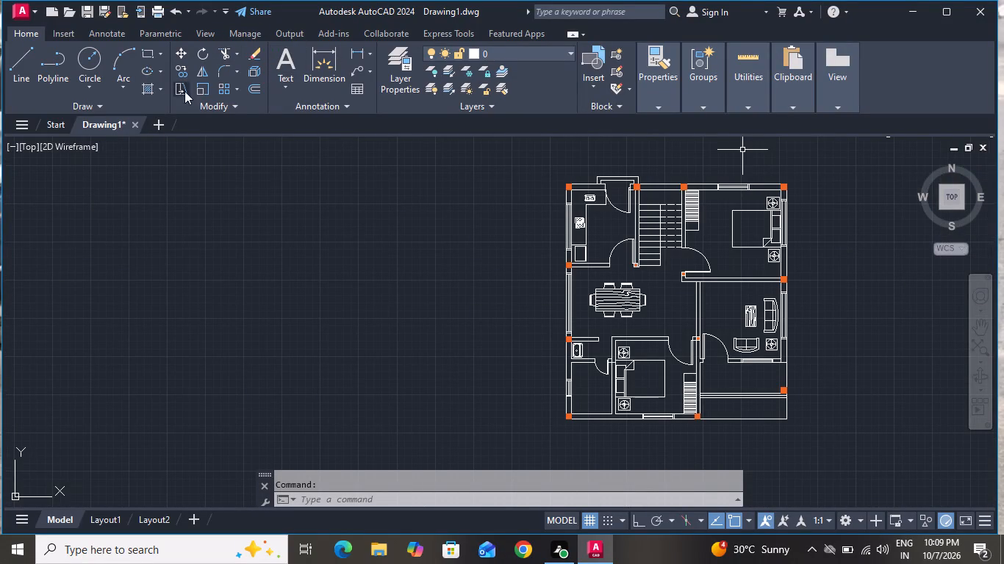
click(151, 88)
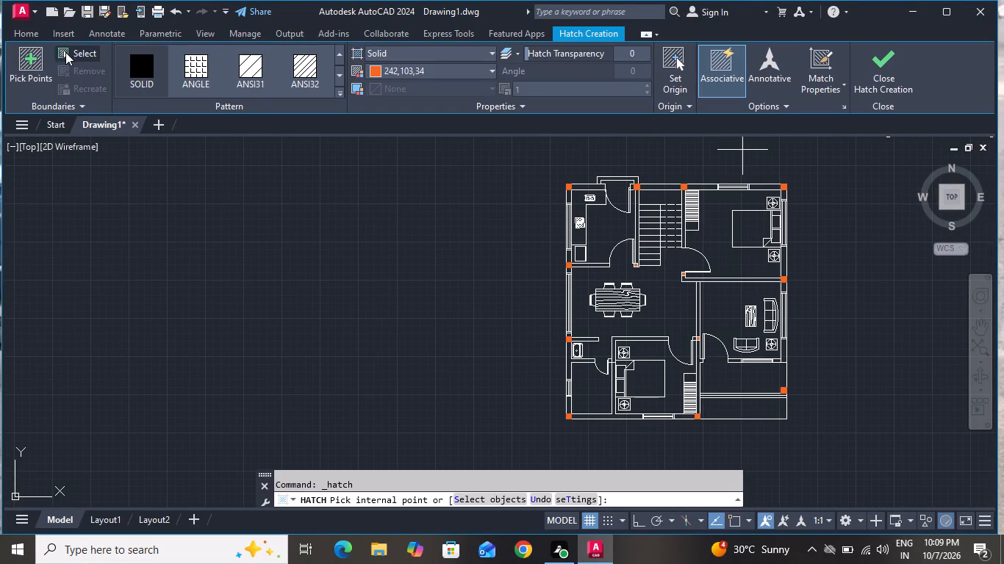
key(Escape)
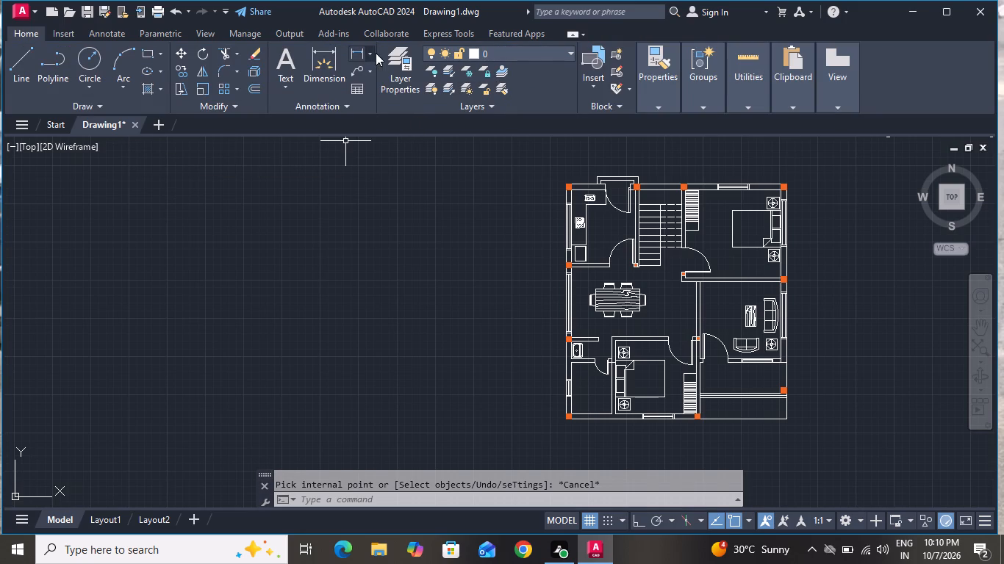
Add a multiline text label in the kitchen reading "kitchen" with 8'8"x10' on a second line.
click(287, 70)
scroll(602, 225, up, 2)
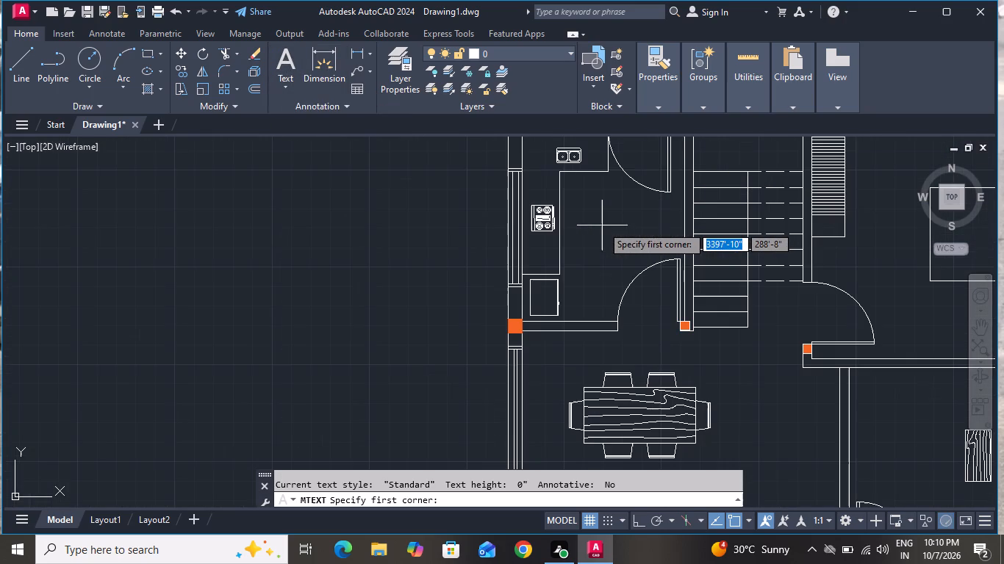
click(595, 223)
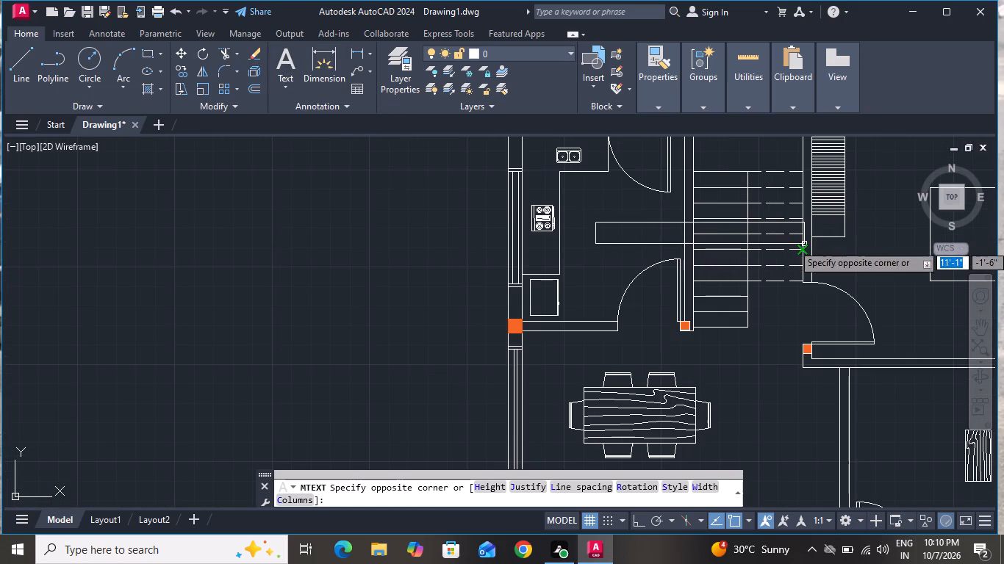
click(805, 244)
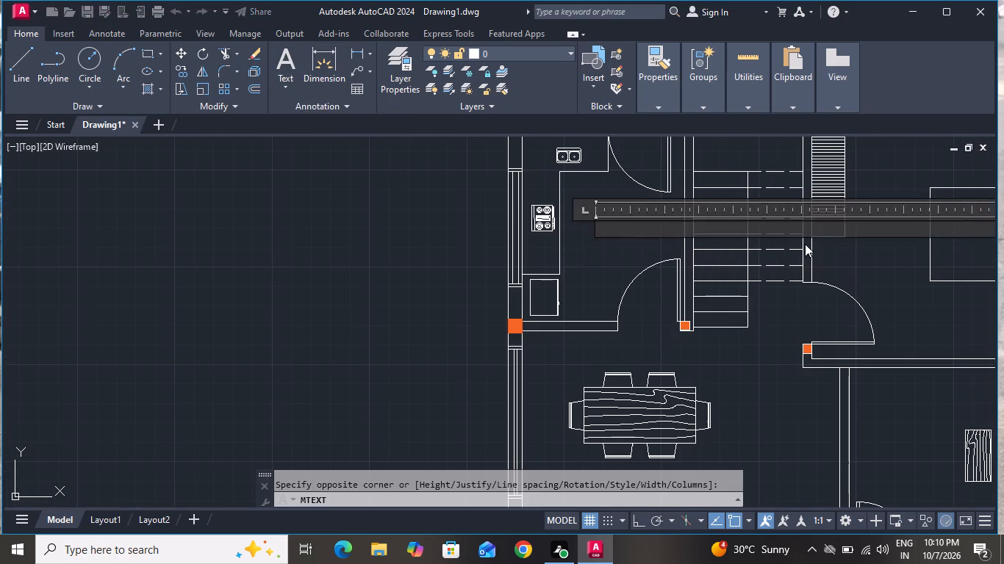
scroll(805, 244, down, 1)
scroll(805, 244, up, 1)
scroll(805, 244, down, 1)
scroll(805, 244, up, 1)
scroll(805, 244, down, 1)
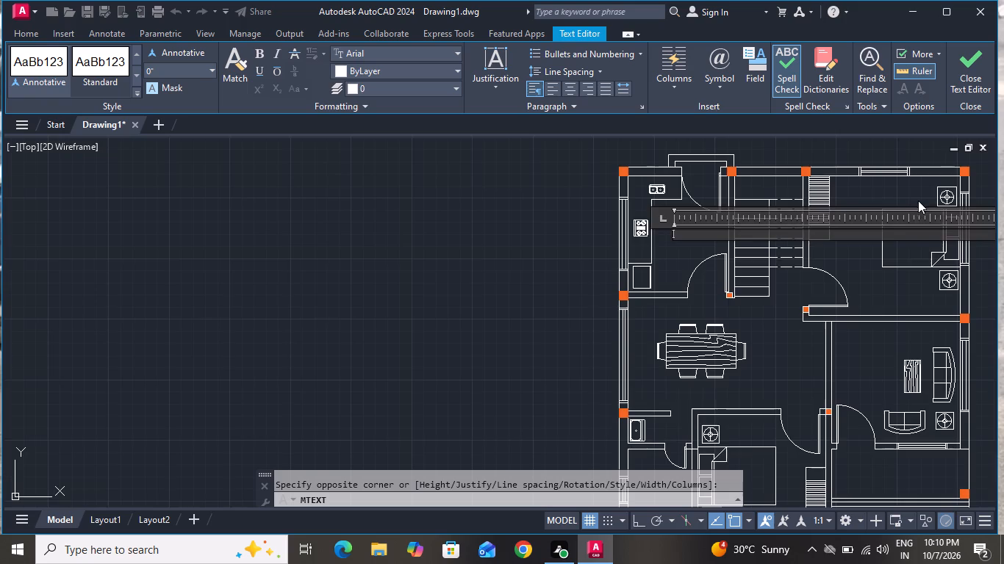
scroll(919, 200, up, 2)
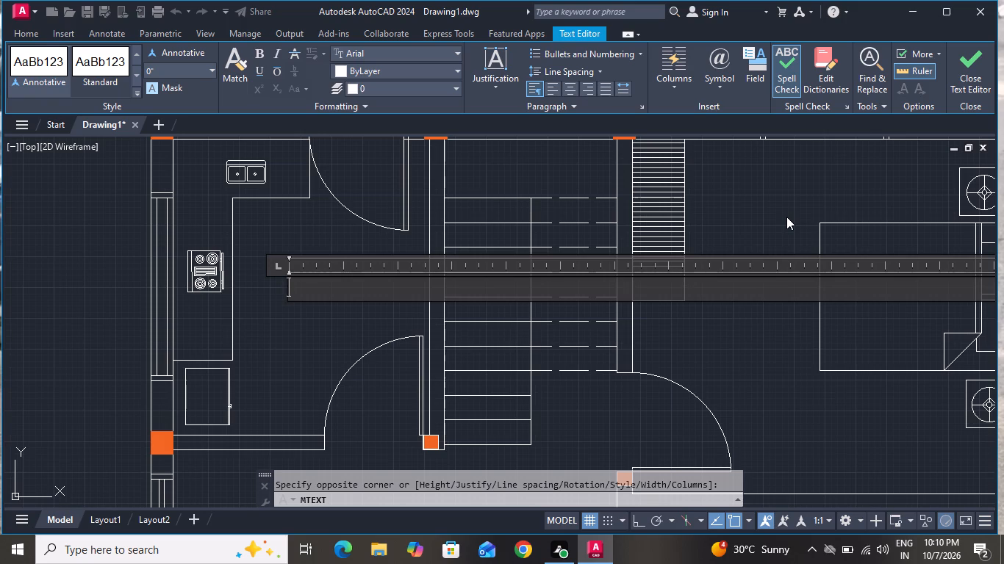
text(kitchen)
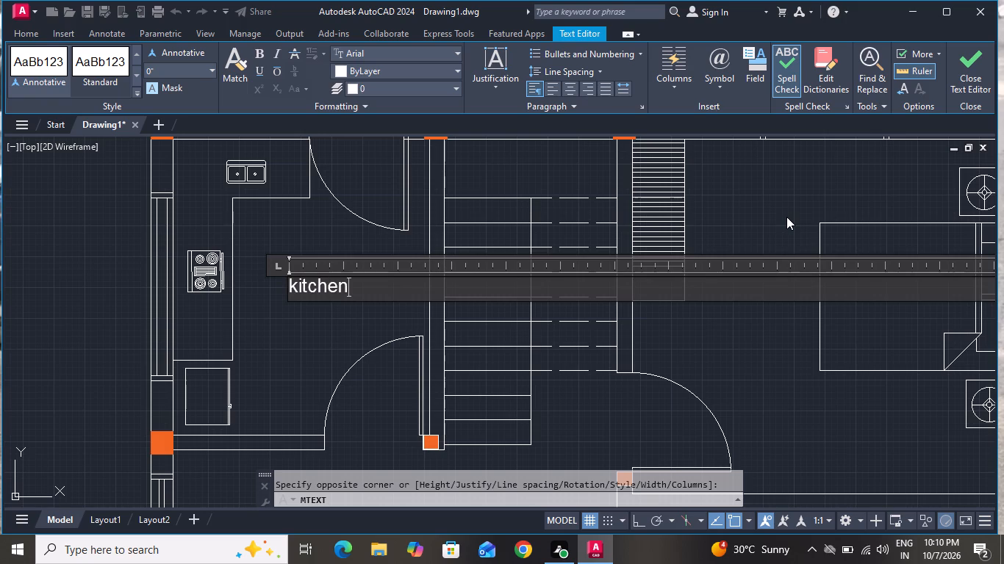
key(Return)
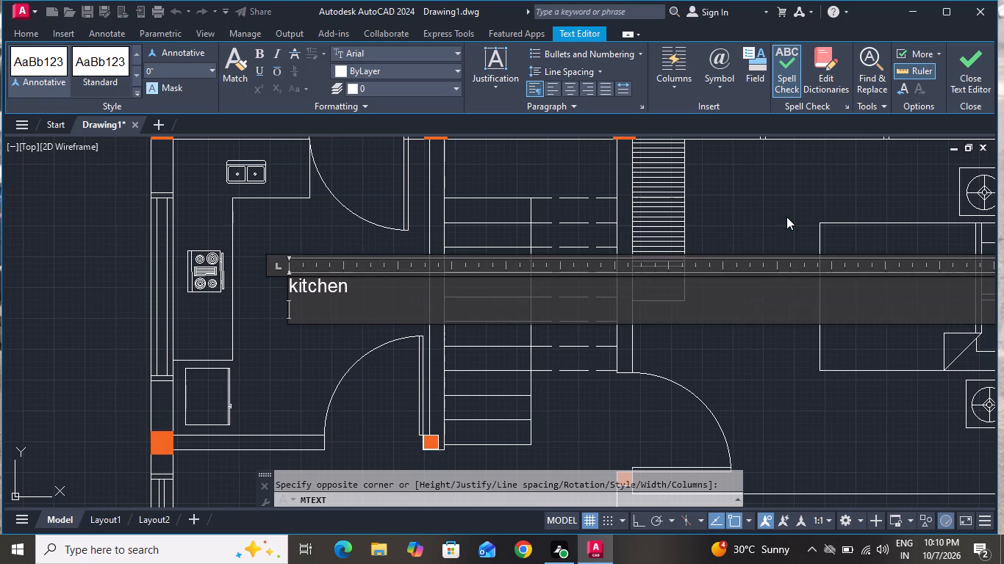
text(8'8)
key(shift+quotedbl)
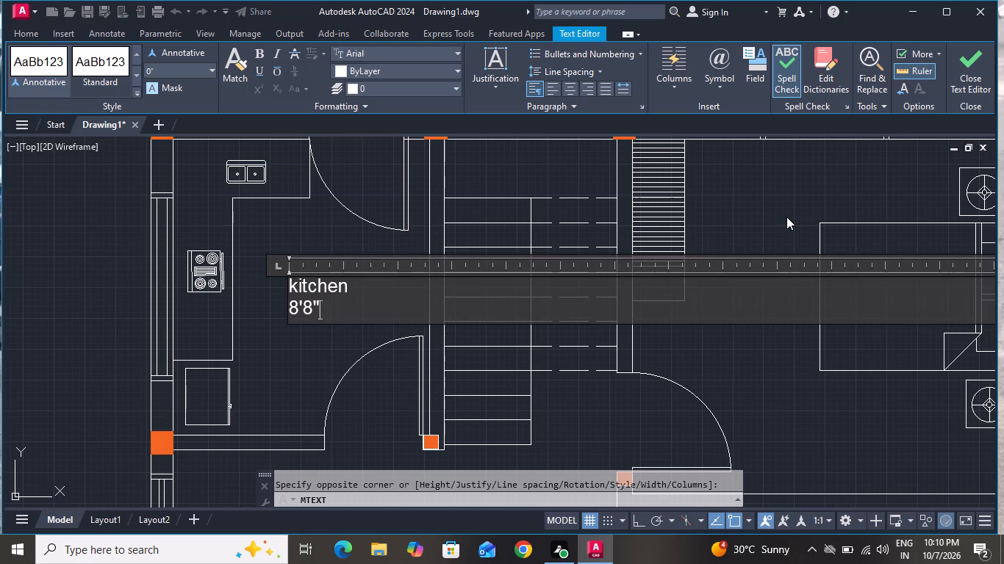
key(x)
key(1)
text(0')
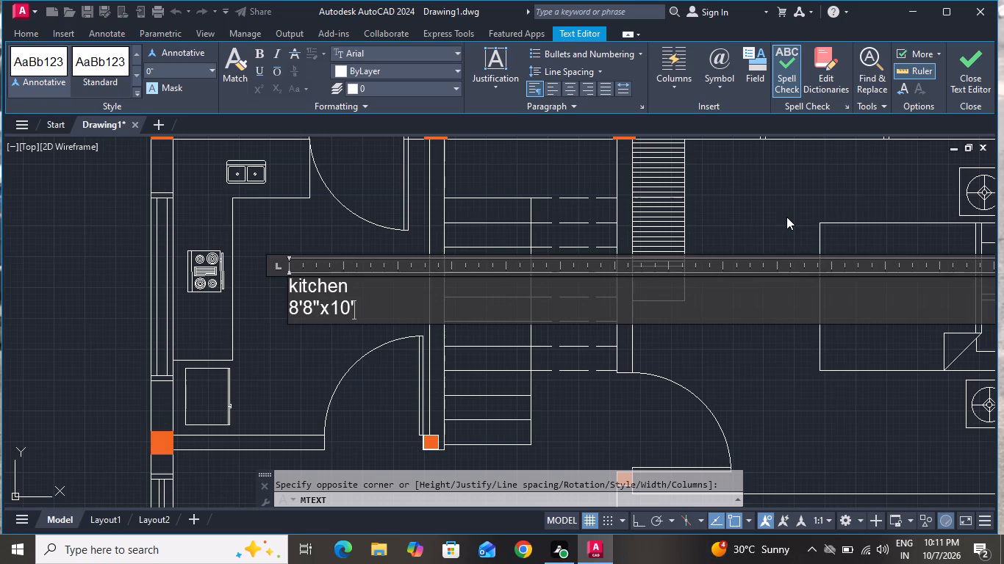
click(250, 365)
Set the text height of the kitchen label to 7".
click(290, 278)
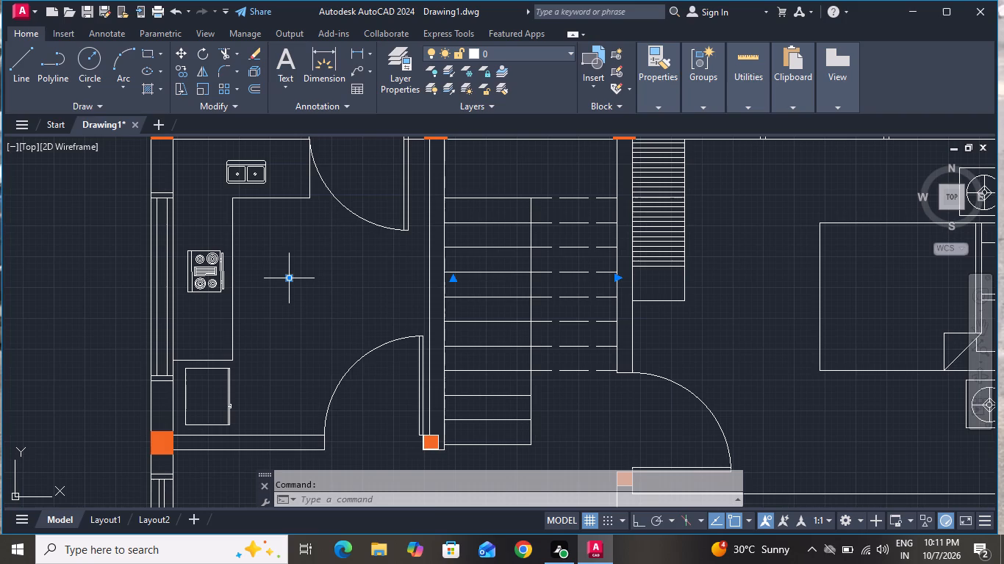
right_click(292, 278)
click(348, 513)
scroll(118, 271, up, 1)
scroll(118, 271, down, 1)
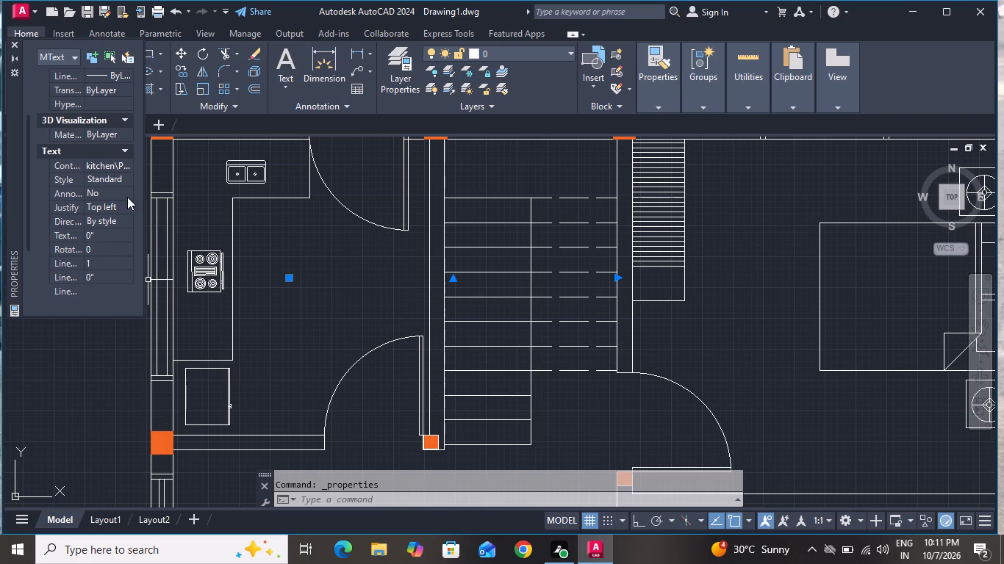
click(101, 233)
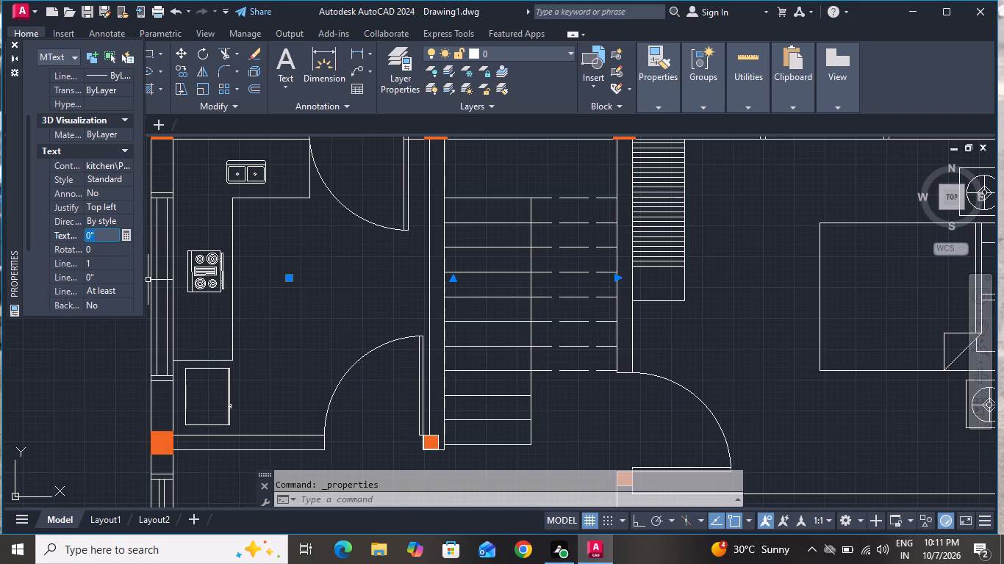
key(BackSpace)
key(7)
key(shift+quotedbl)
click(16, 44)
Copy the kitchen label into the bedroom beside the staircase, the living room with the sofas, and the dining area.
scroll(201, 228, down, 2)
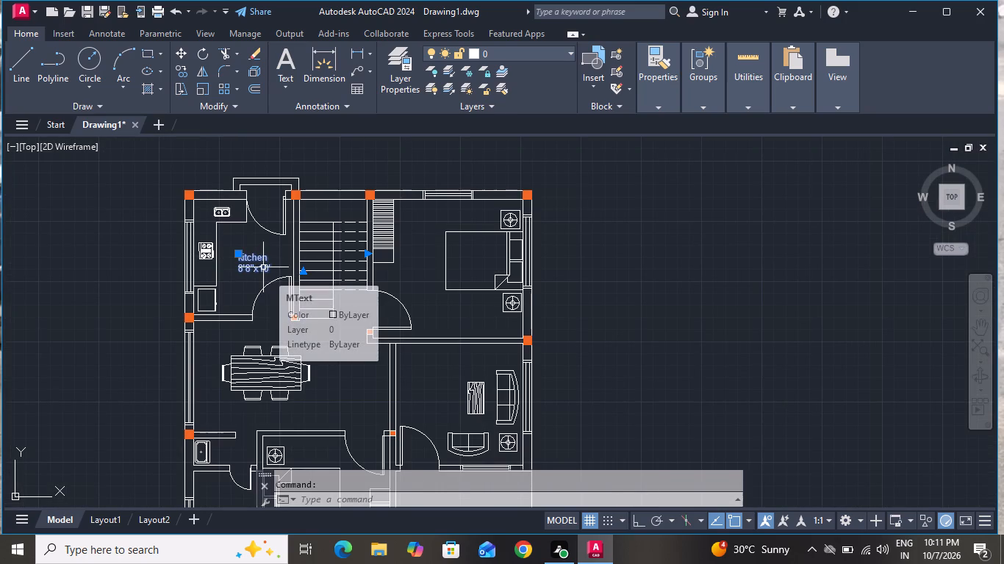
click(184, 72)
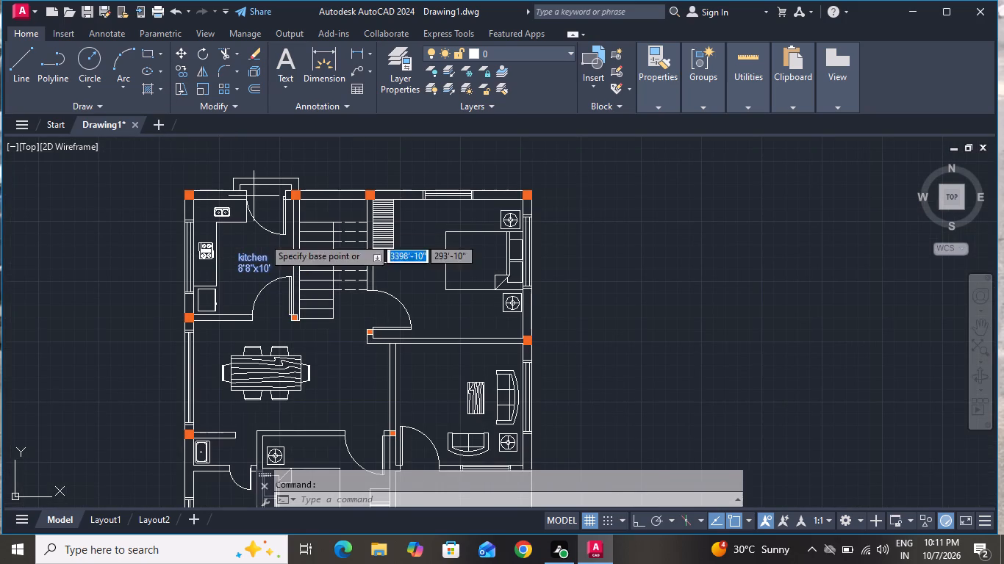
click(262, 267)
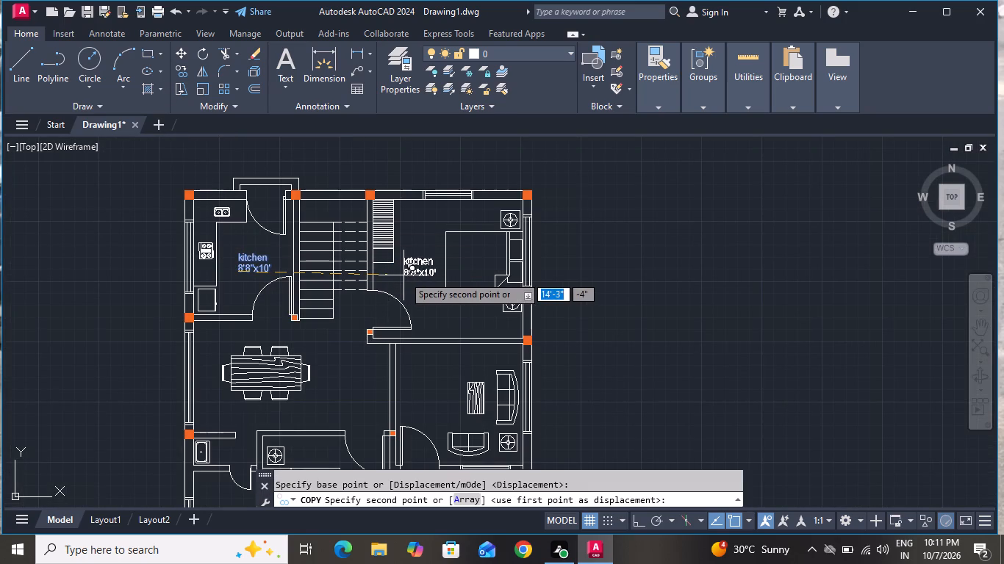
click(404, 275)
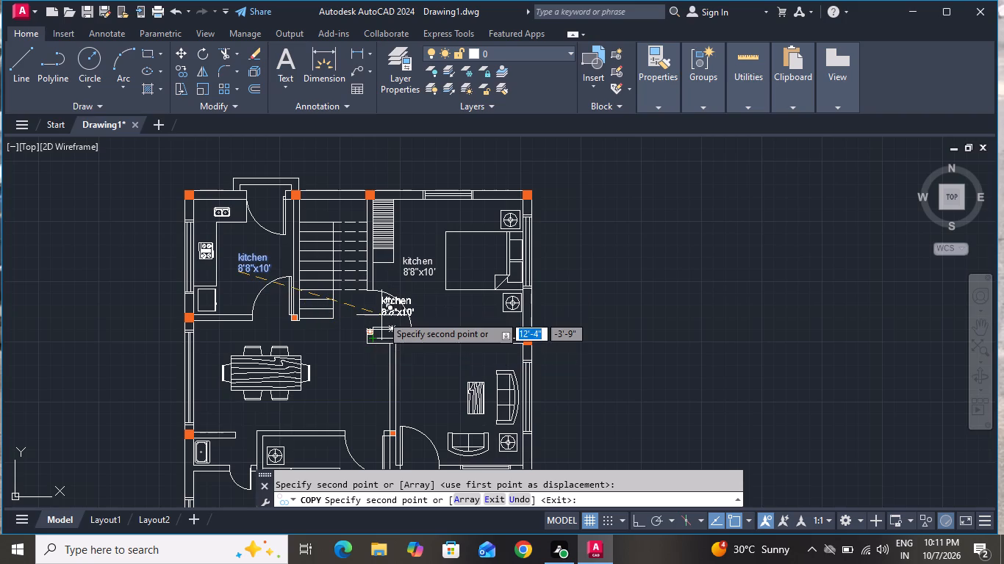
click(425, 408)
click(331, 378)
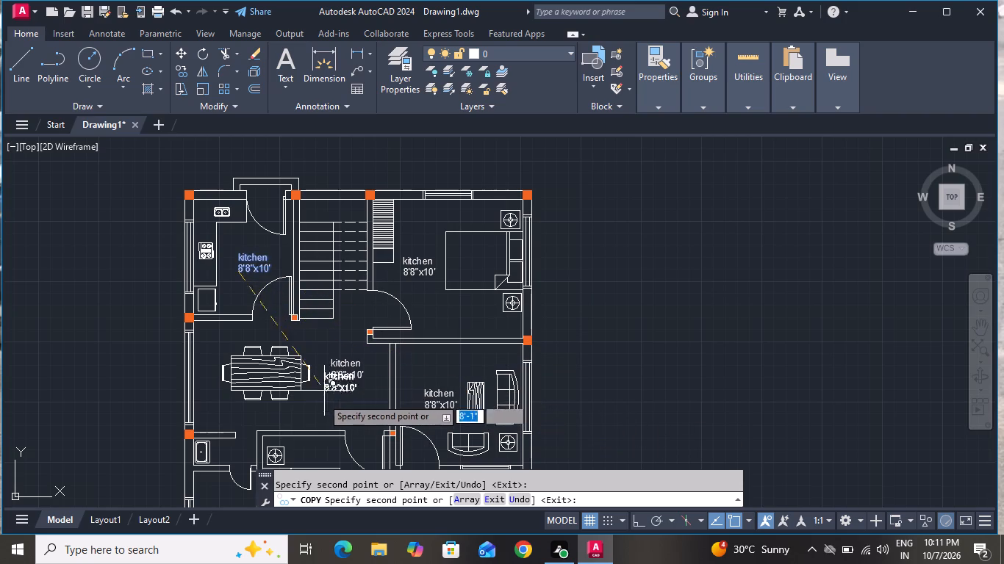
Place further copies of the kitchen label in the lower bedroom, the small room beside it, and the porch, ending the Copy command.
scroll(315, 395, up, 1)
scroll(315, 395, down, 1)
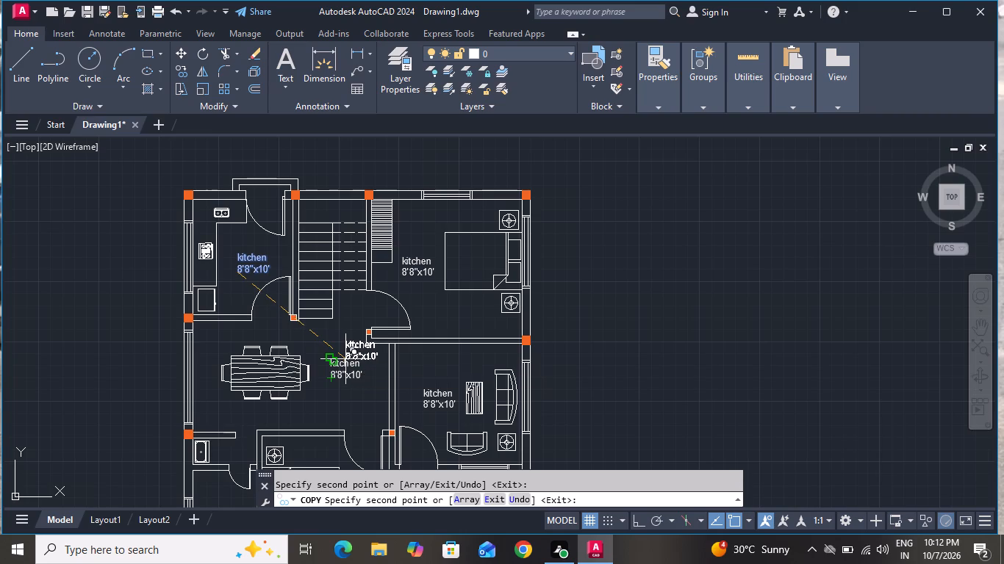
scroll(349, 359, up, 1)
scroll(367, 338, down, 2)
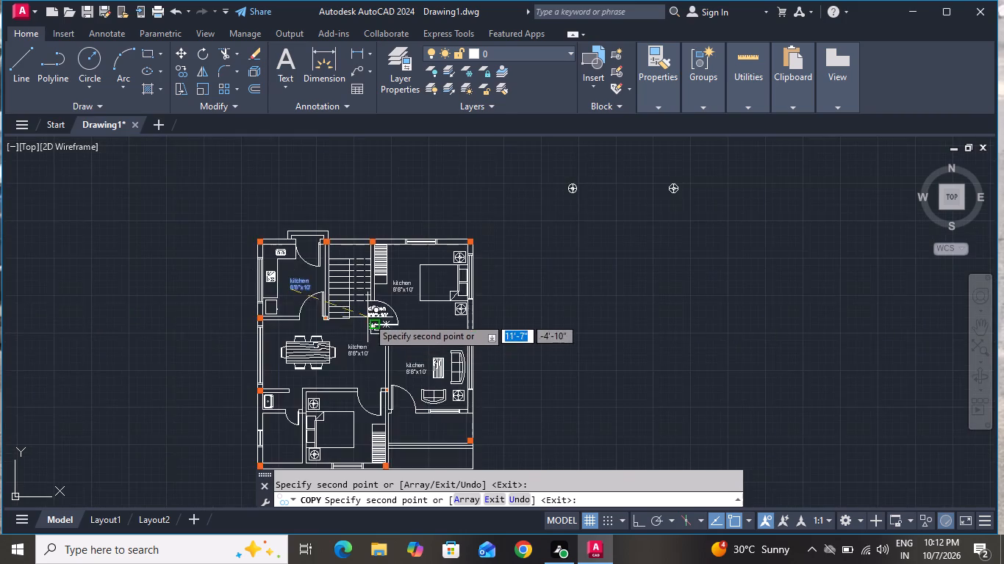
scroll(367, 310, down, 3)
scroll(364, 355, up, 4)
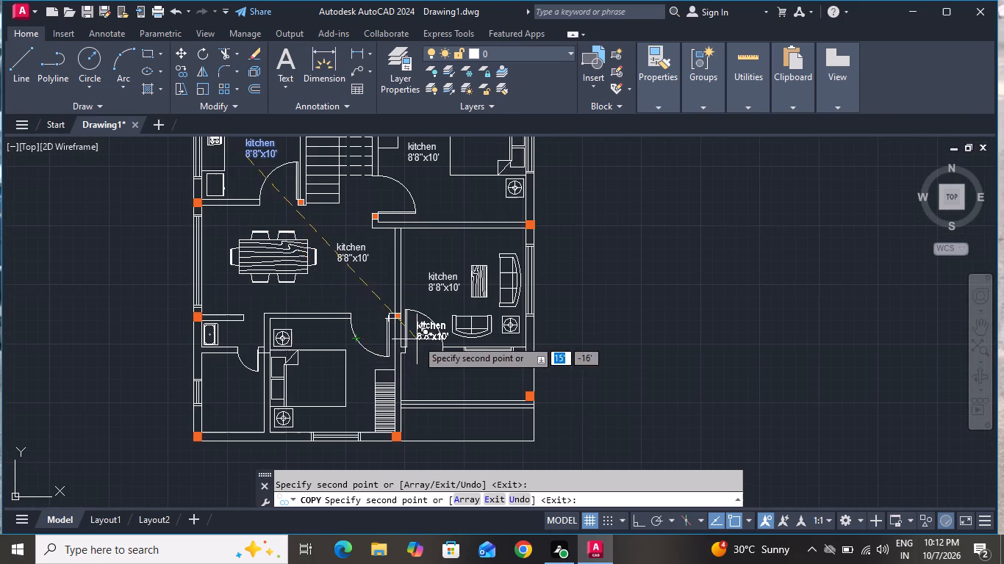
click(315, 347)
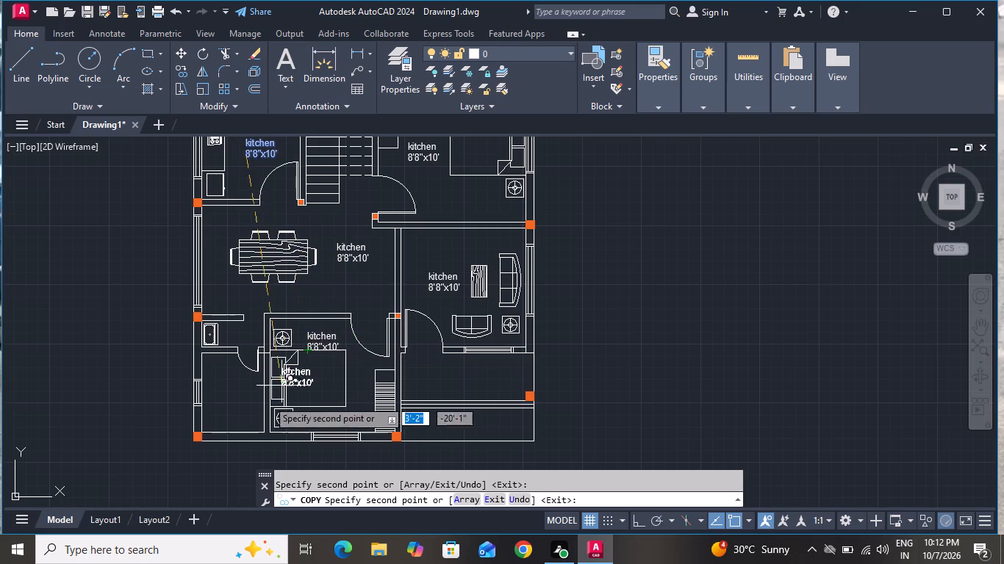
click(219, 403)
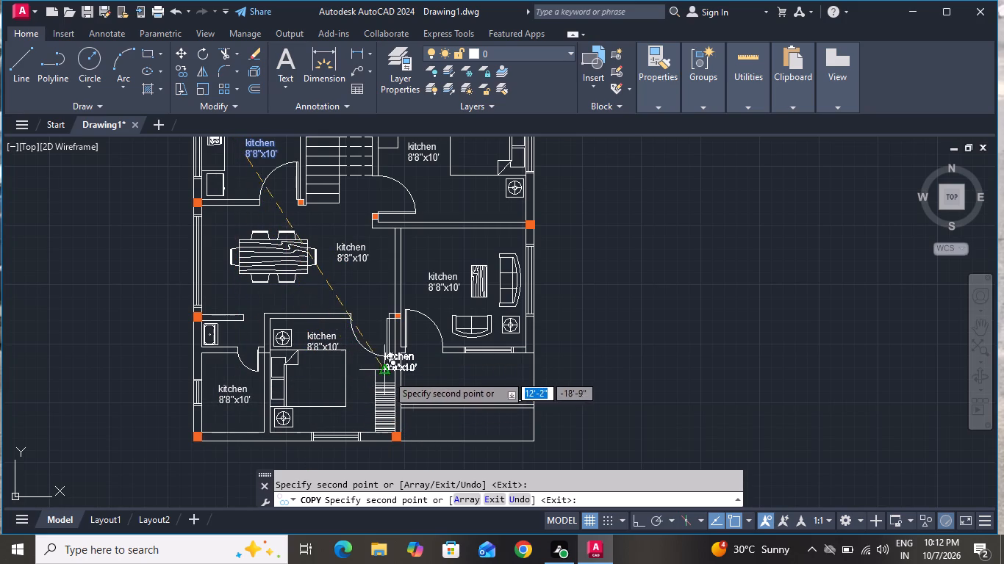
click(453, 386)
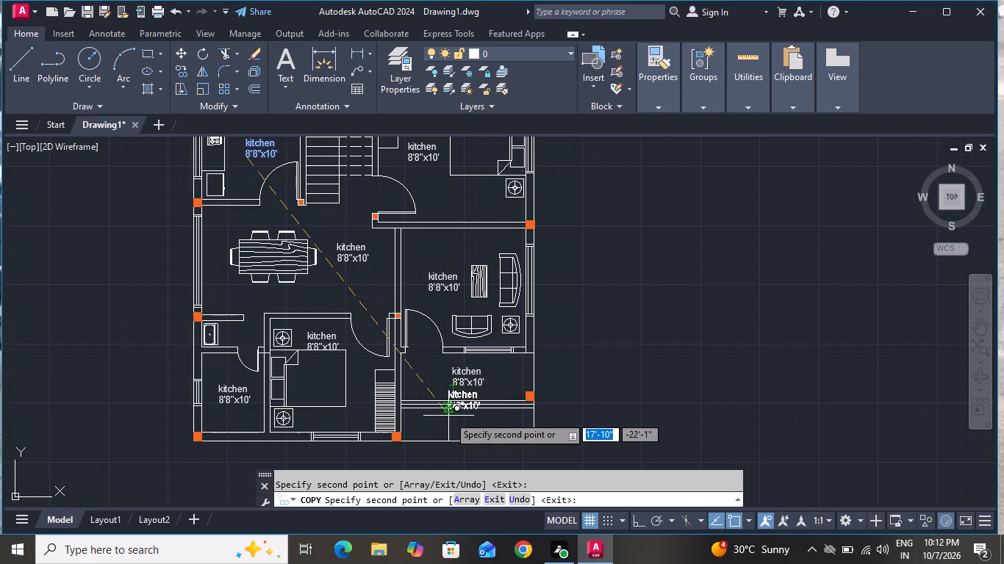
scroll(426, 367, up, 1)
scroll(426, 367, down, 2)
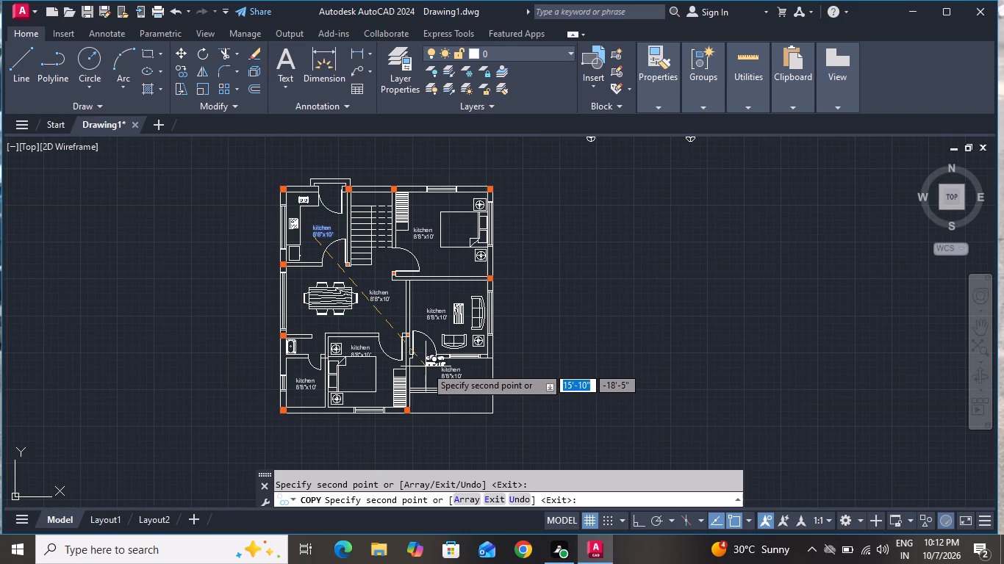
right_click(566, 296)
click(590, 319)
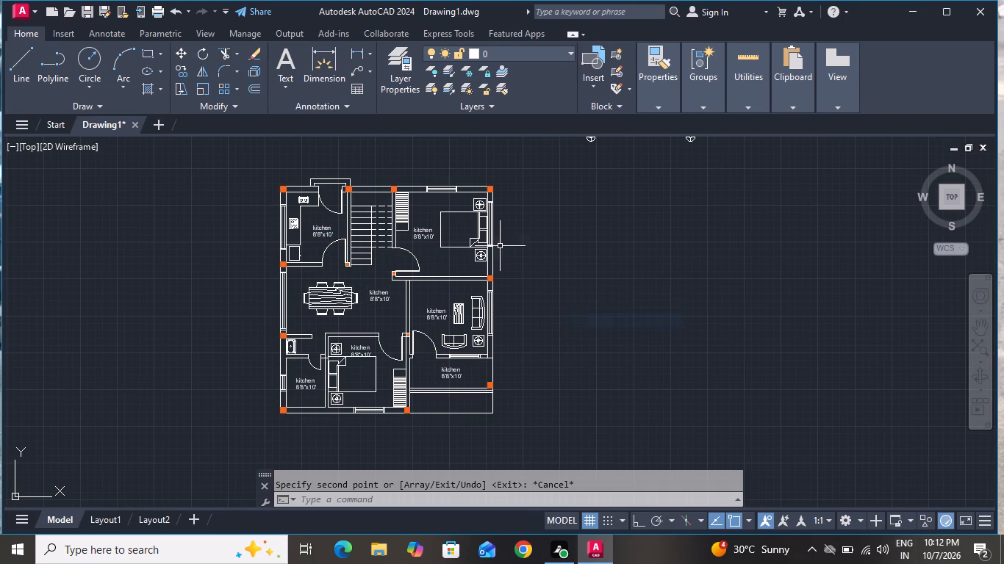
Change the name line of the label in the bedroom beside the staircase to "m bedroom".
scroll(431, 223, up, 3)
double_click(426, 229)
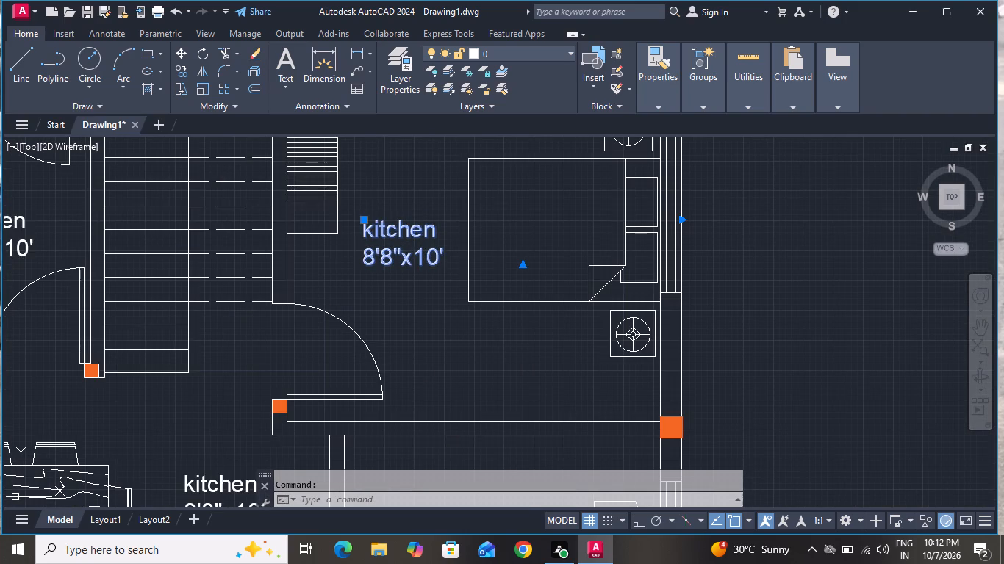
click(442, 230)
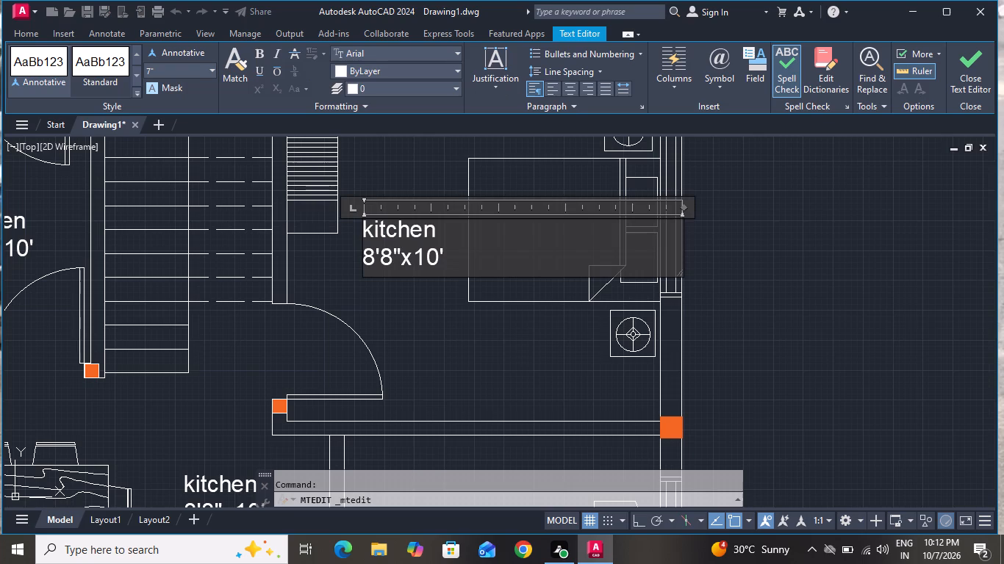
key(BackSpace)
key(BackSpace)
key(BackSpace)
key(BackSpace)
key(BackSpace)
key(BackSpace)
key(BackSpace)
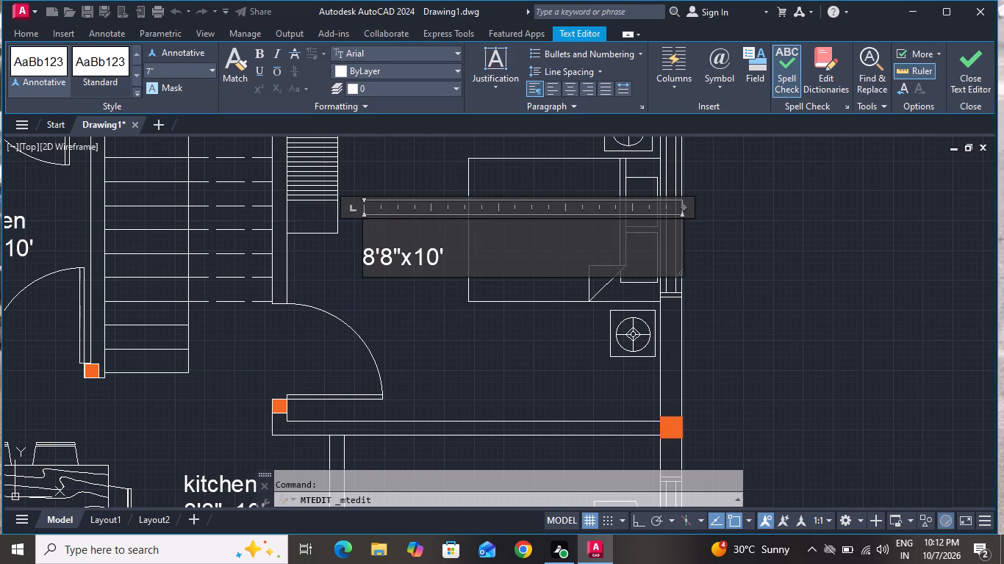
text(m be)
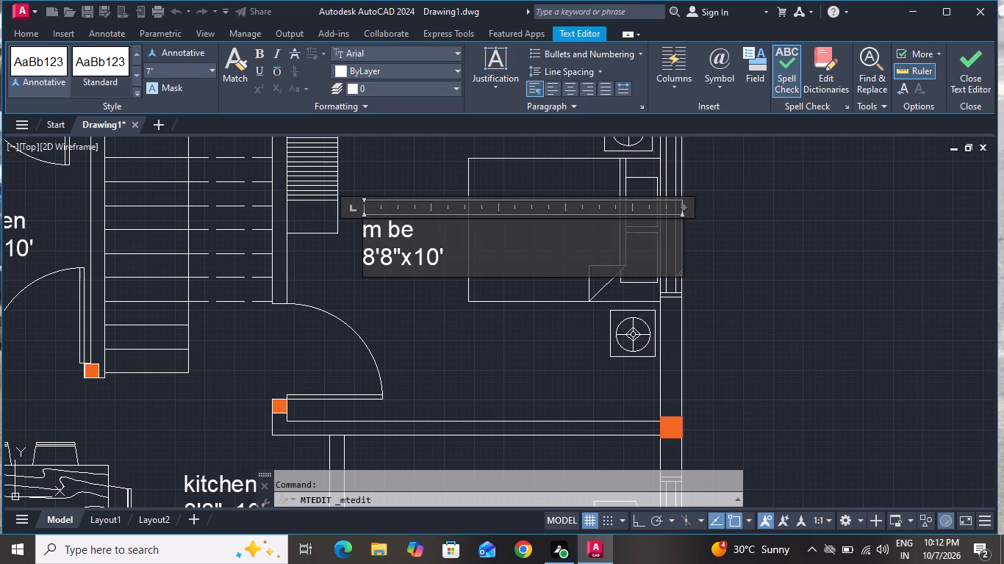
text(droom)
Replace the dimensions line of the m bedroom label with 13'x12' and finish editing the text.
click(453, 257)
key(BackSpace)
key(BackSpace)
key(BackSpace)
key(BackSpace)
key(BackSpace)
key(BackSpace)
key(BackSpace)
key(BackSpace)
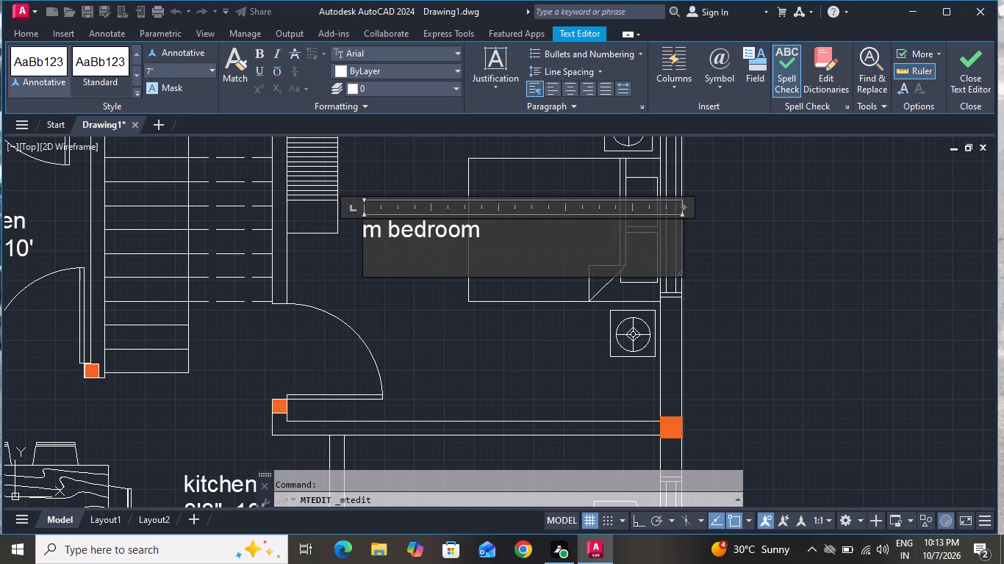
key(1)
key(3)
key(apostrophe)
text(x12)
key(apostrophe)
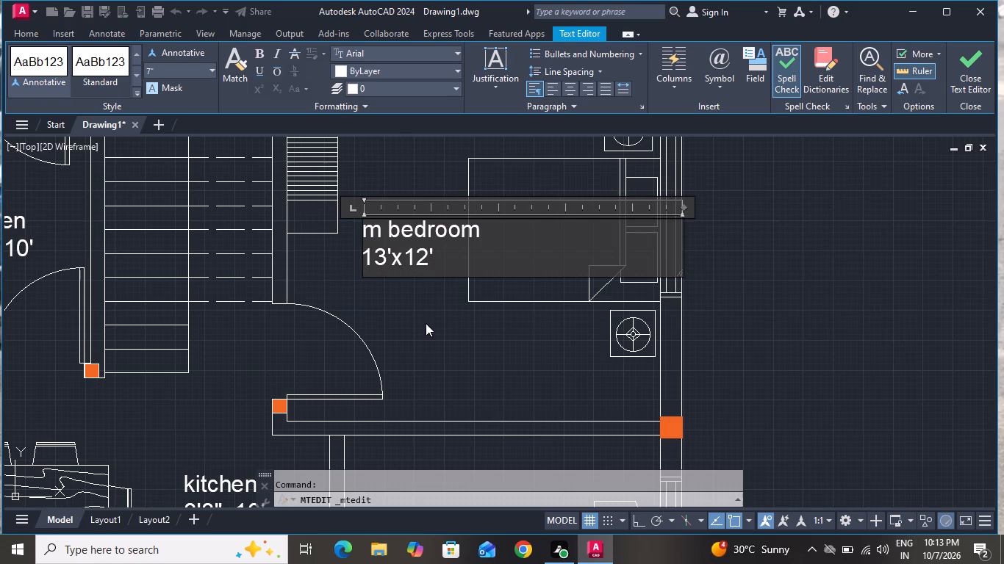
click(424, 357)
Move the m bedroom label slightly away from the bed, toward the staircase wall.
scroll(440, 308, up, 1)
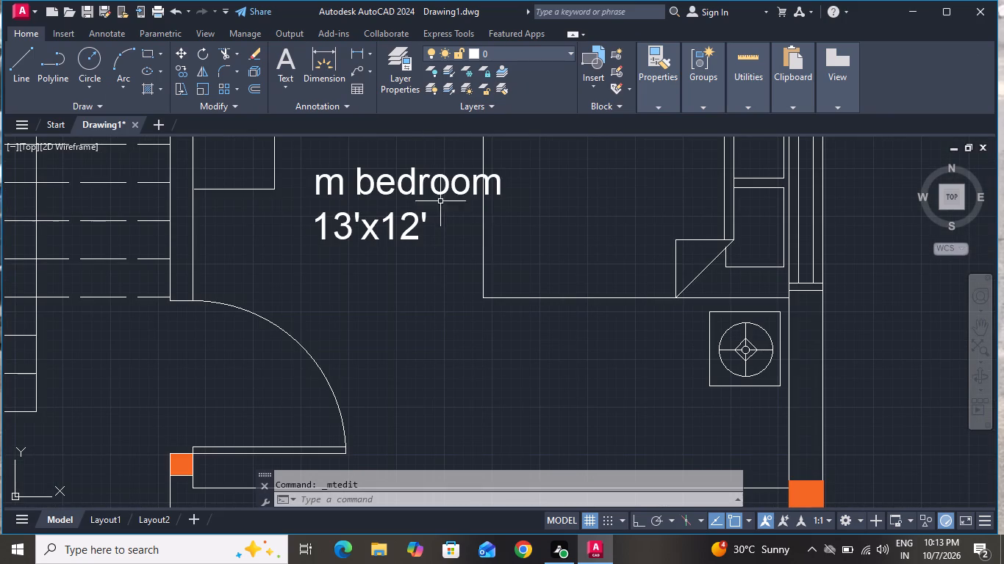
click(440, 195)
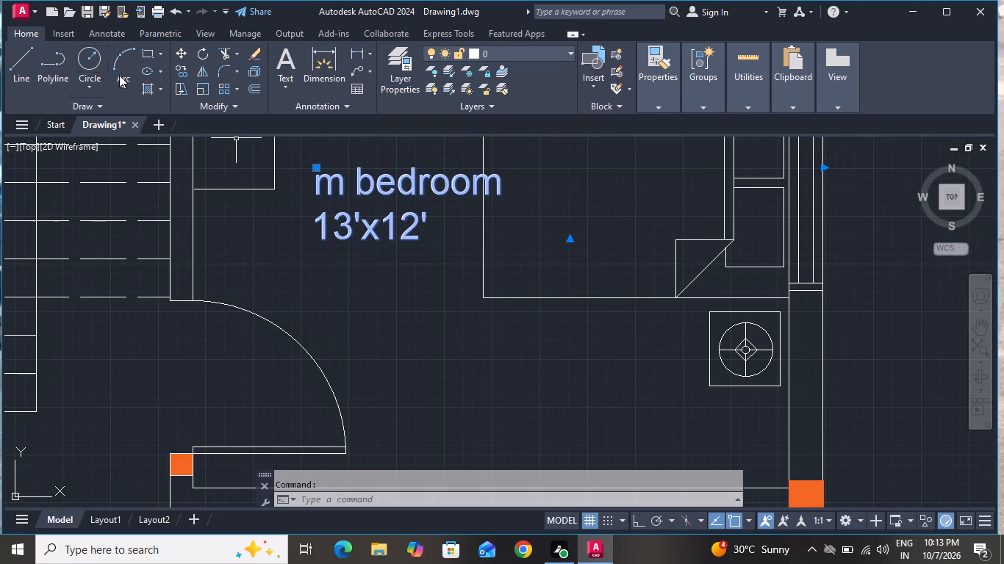
click(184, 59)
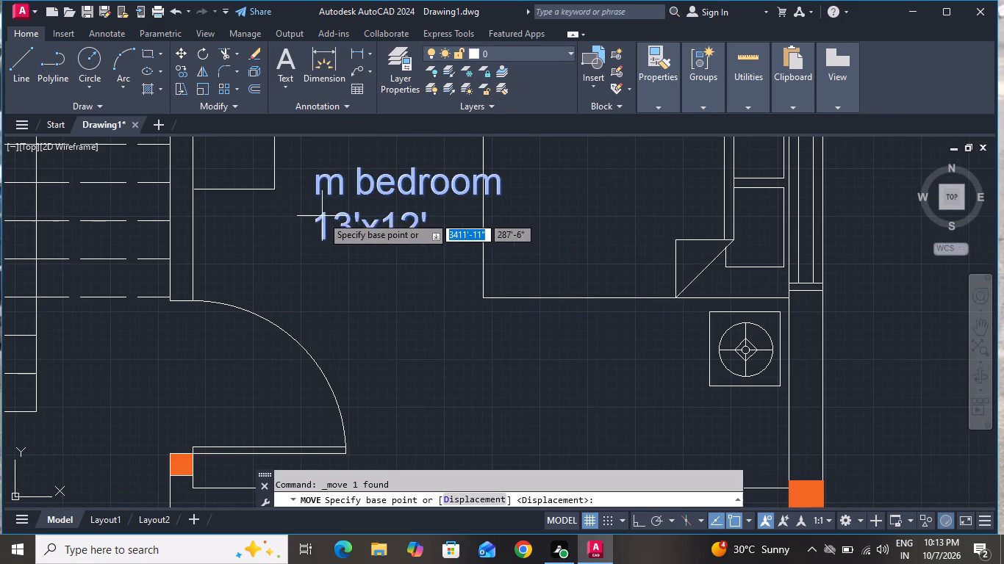
click(326, 220)
click(286, 227)
Change the name line of the label in the room with the sofas to "living".
scroll(392, 258, down, 3)
scroll(392, 258, up, 1)
scroll(441, 321, down, 1)
scroll(442, 407, up, 4)
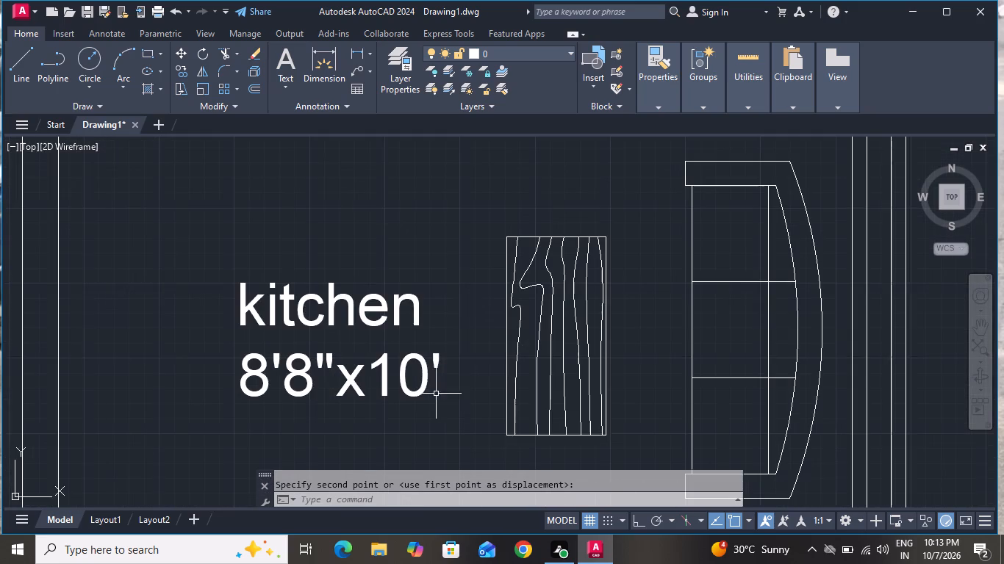
double_click(415, 309)
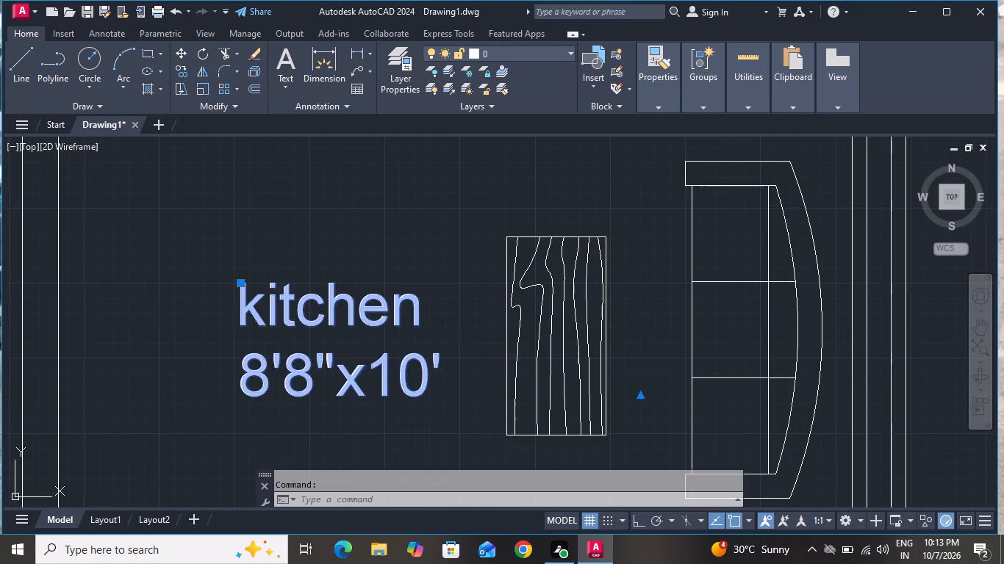
double_click(418, 308)
key(BackSpace)
key(BackSpace)
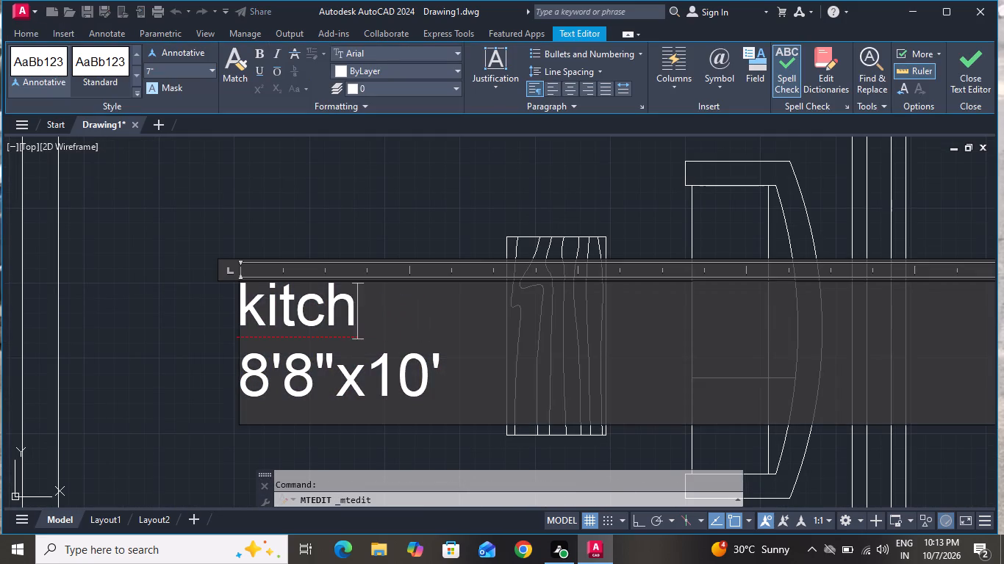
key(BackSpace)
key(BackSpace)
key(BackSpace)
key(BackSpace)
key(BackSpace)
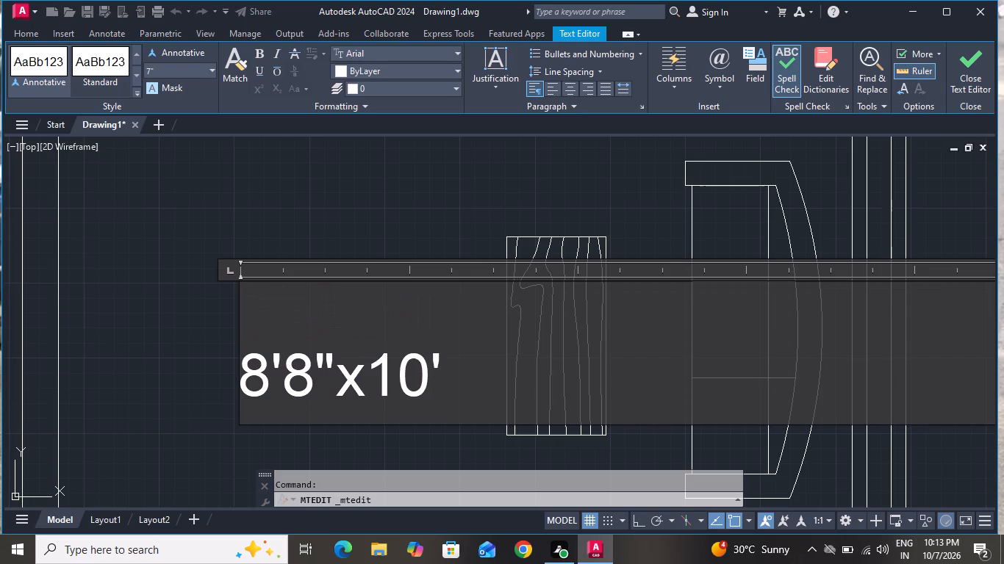
text(living)
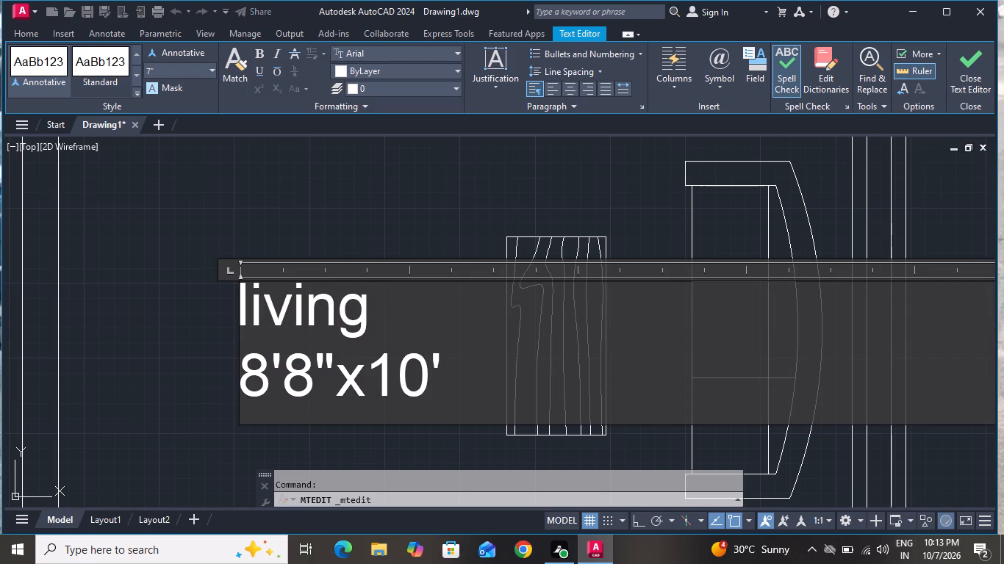
Replace the dimensions line of the living label with 11'x8'4" and finish editing the text.
click(463, 383)
key(BackSpace)
key(BackSpace)
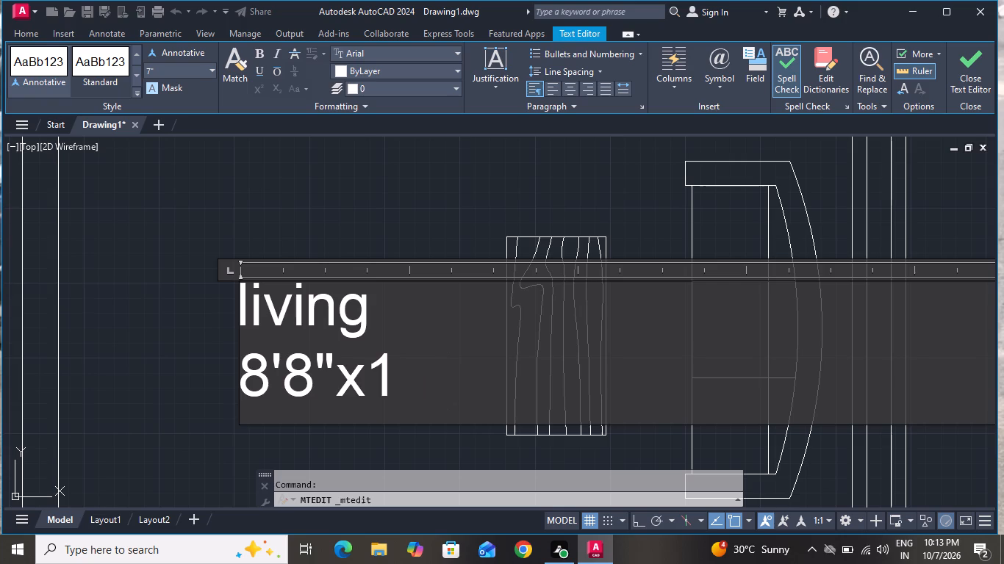
key(BackSpace)
key(BackSpace)
key(BackSpace)
key(BackSpace)
key(BackSpace)
key(BackSpace)
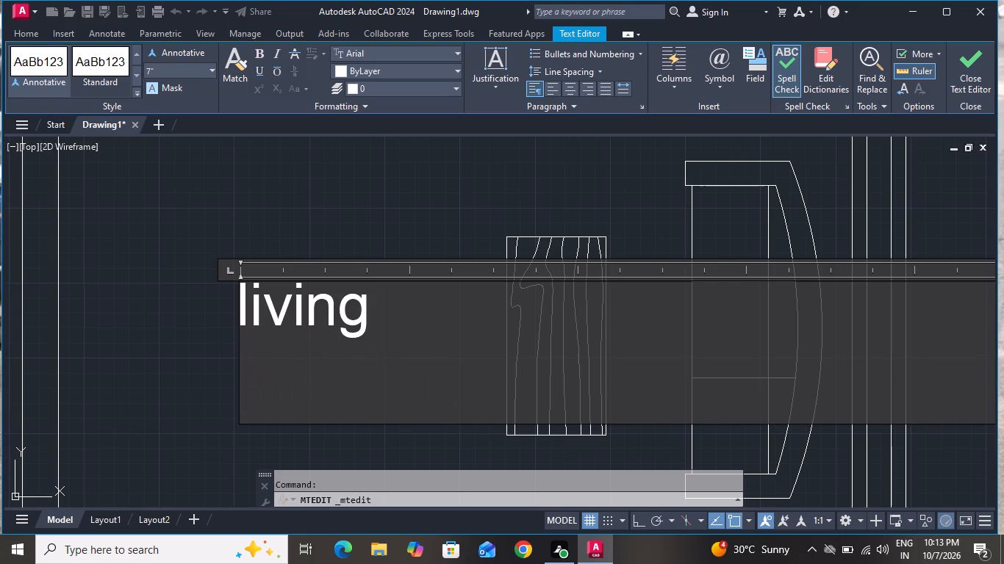
text(11)
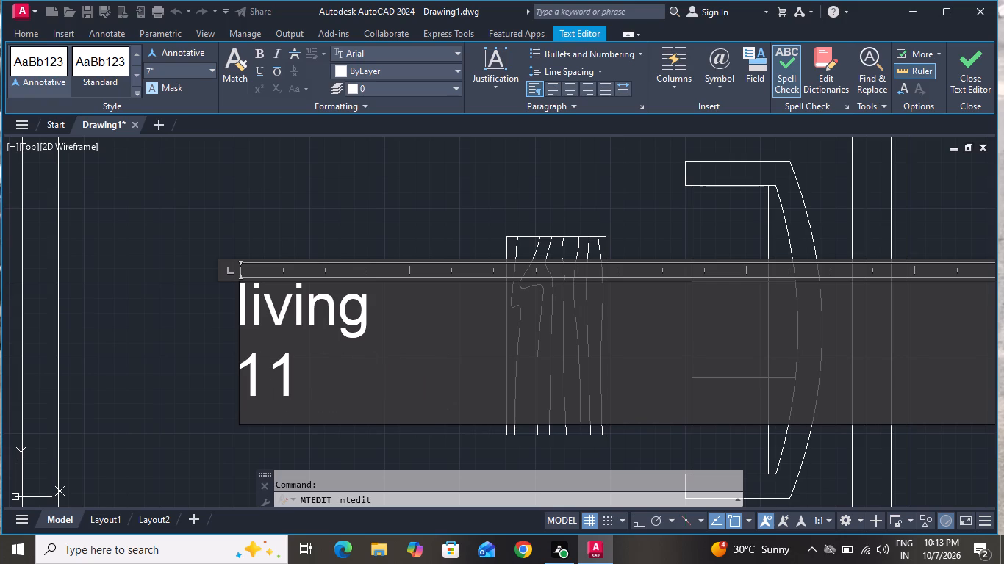
key(apostrophe)
key(x)
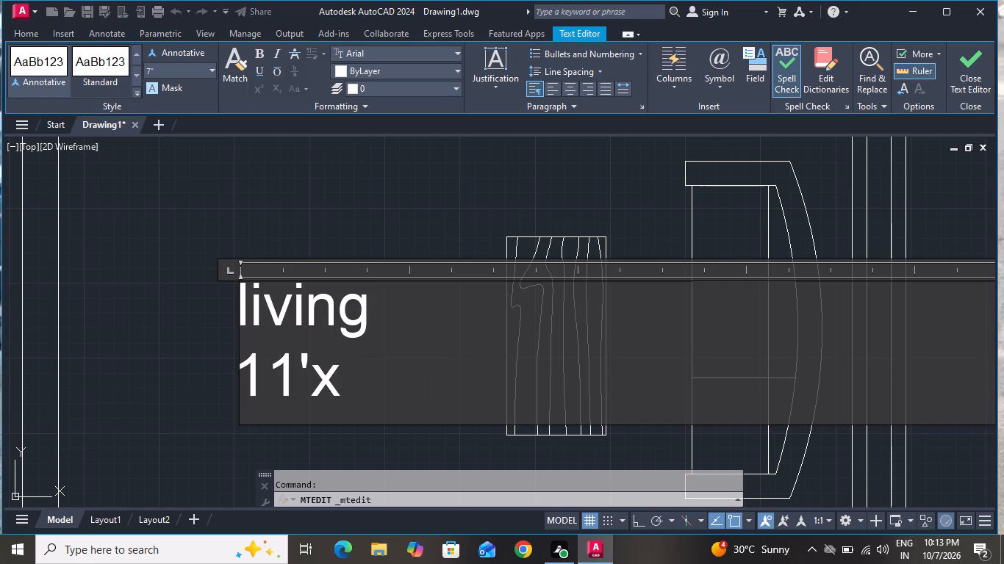
key(8)
key(apostrophe)
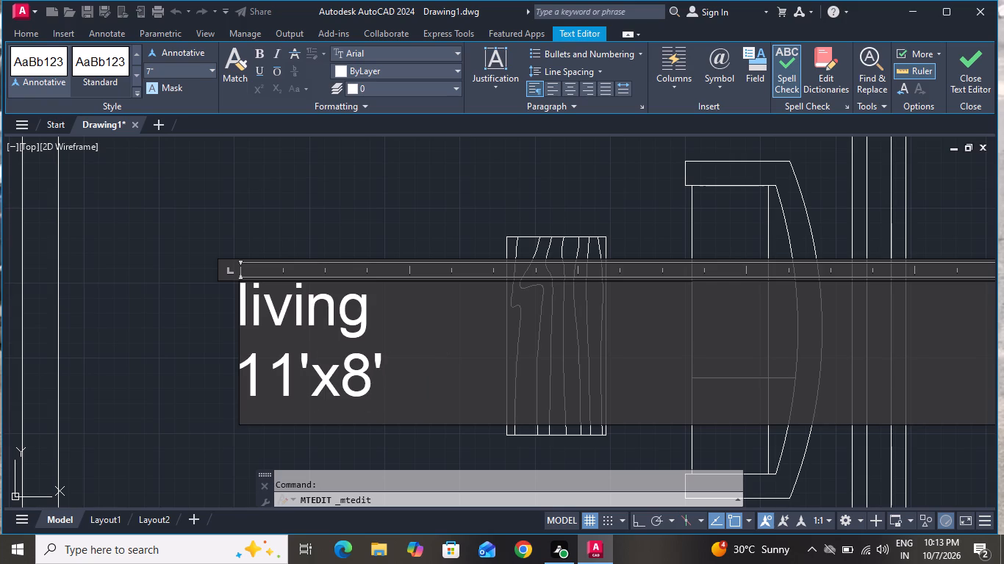
key(4)
key(shift+quotedbl)
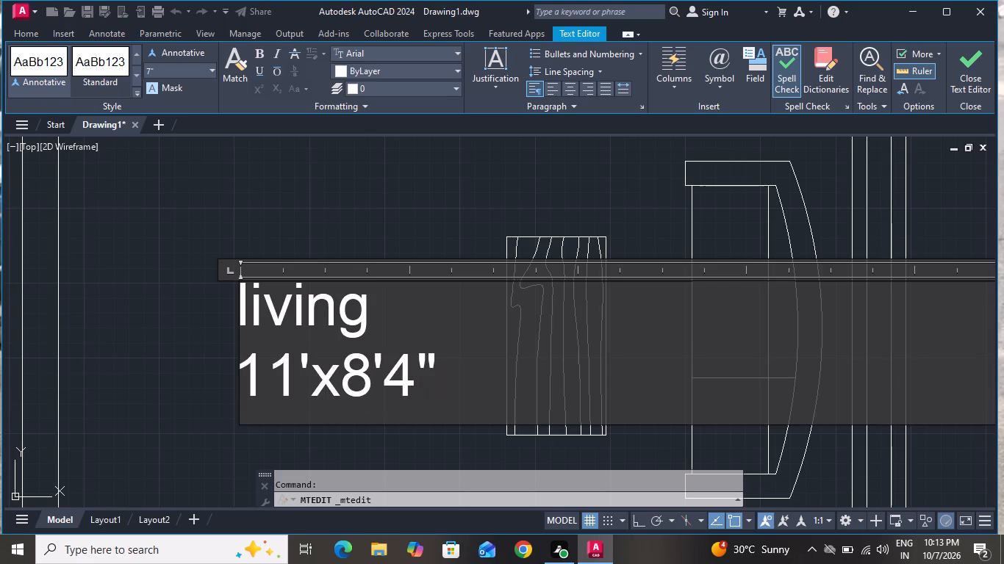
click(391, 458)
Change the name line of the label beside the dining table to "dining hall".
scroll(348, 378, down, 3)
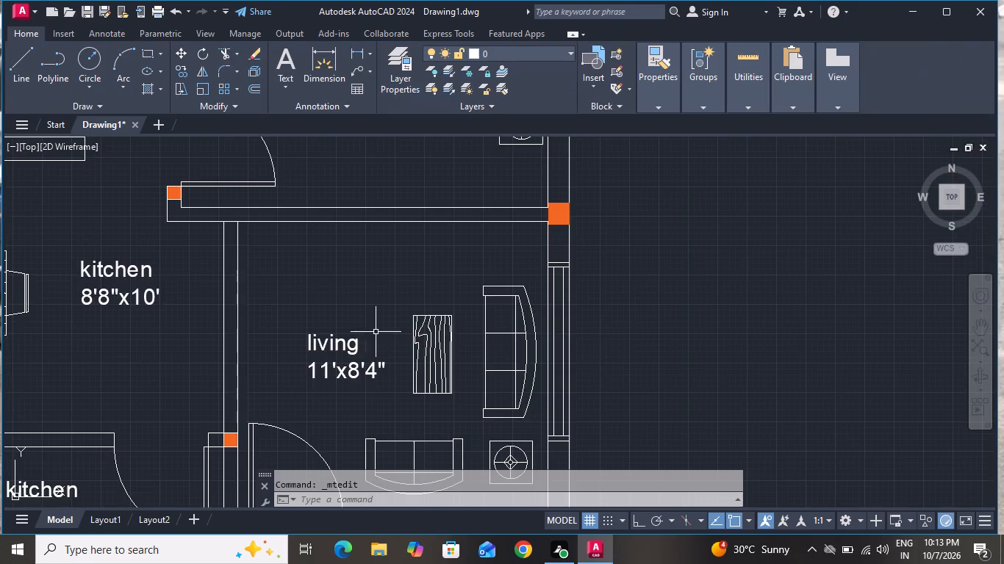
scroll(376, 330, down, 1)
scroll(193, 290, up, 1)
scroll(194, 289, down, 1)
scroll(237, 289, up, 2)
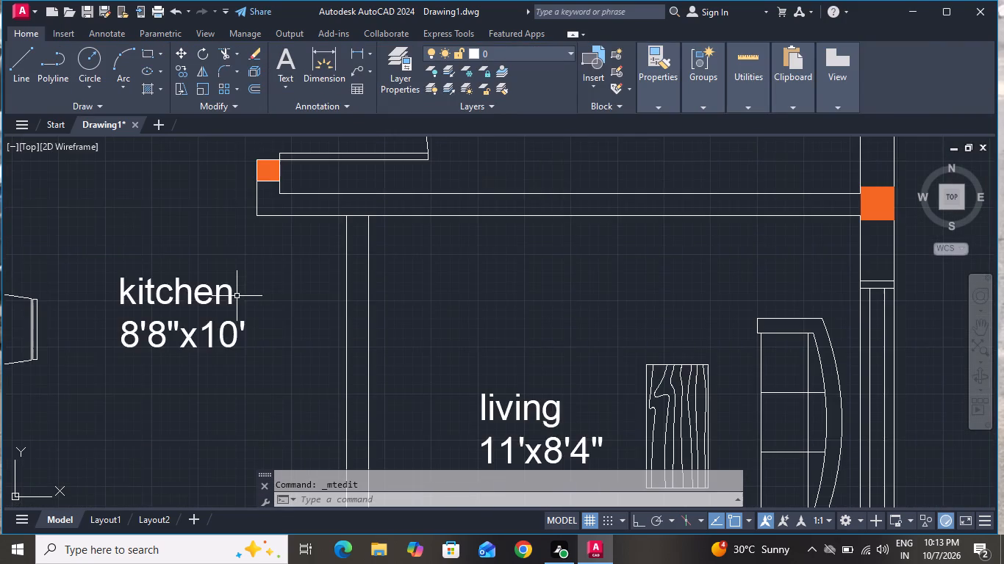
scroll(233, 297, up, 2)
triple_click(226, 294)
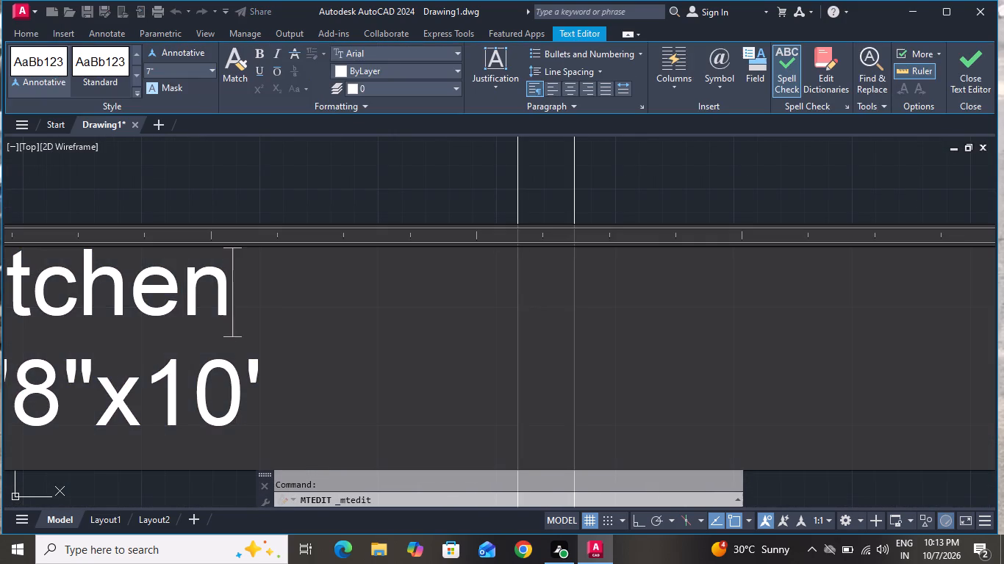
key(BackSpace)
key(BackSpace)
key(BackSpace)
key(BackSpace)
key(BackSpace)
key(BackSpace)
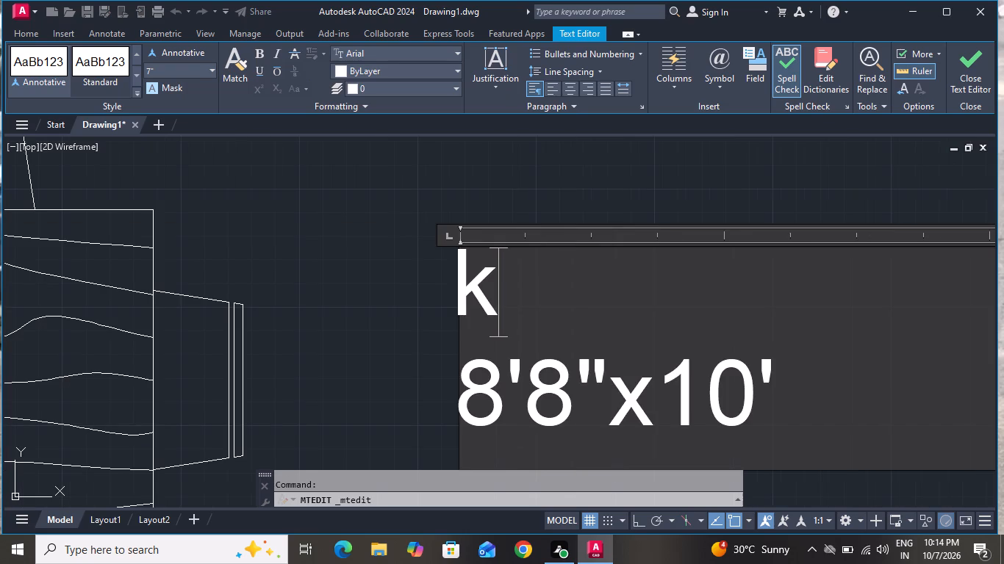
key(BackSpace)
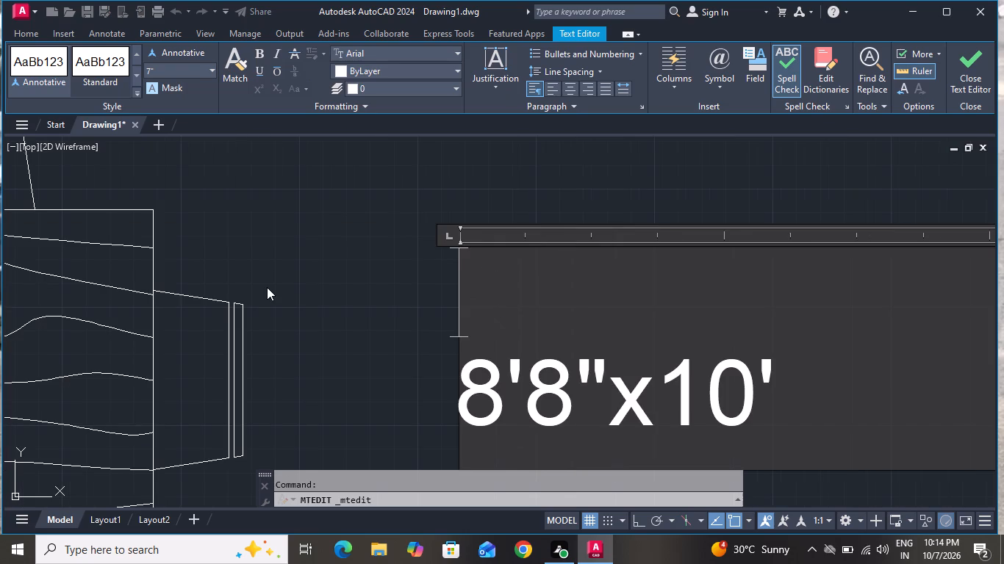
text(dining)
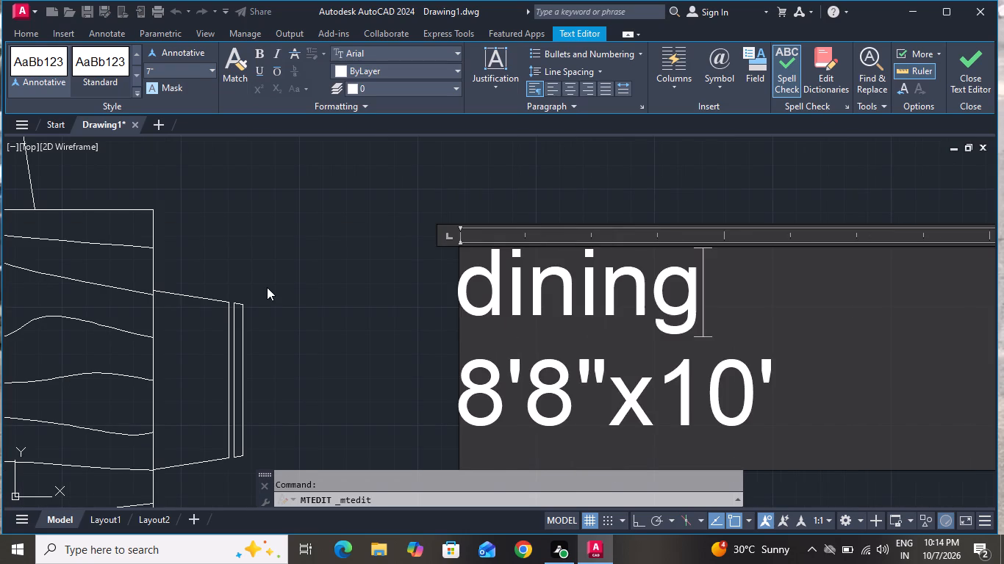
key(space)
text(hak)
key(BackSpace)
text(ll)
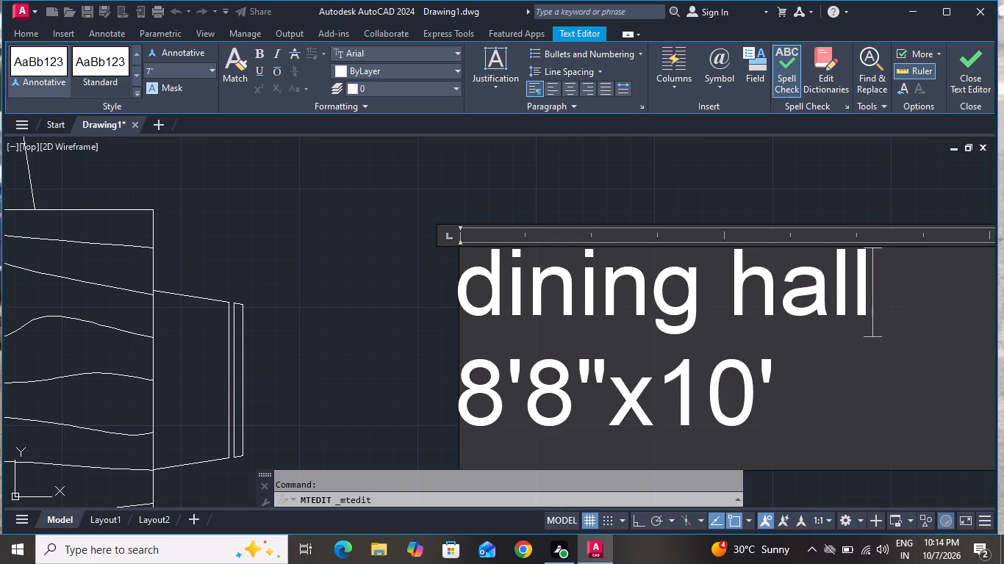
Replace the dimensions line of the dining hall label with 16'8"x9'8" and finish editing the text.
click(808, 372)
key(BackSpace)
key(BackSpace)
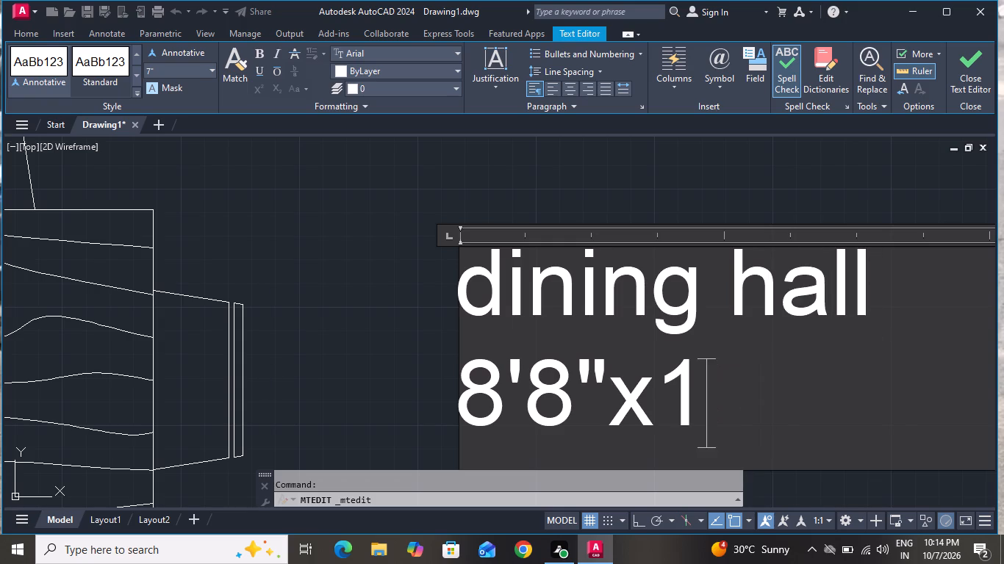
key(BackSpace)
key(BackSpace)
key(BackSpace)
key(BackSpace)
key(BackSpace)
key(BackSpace)
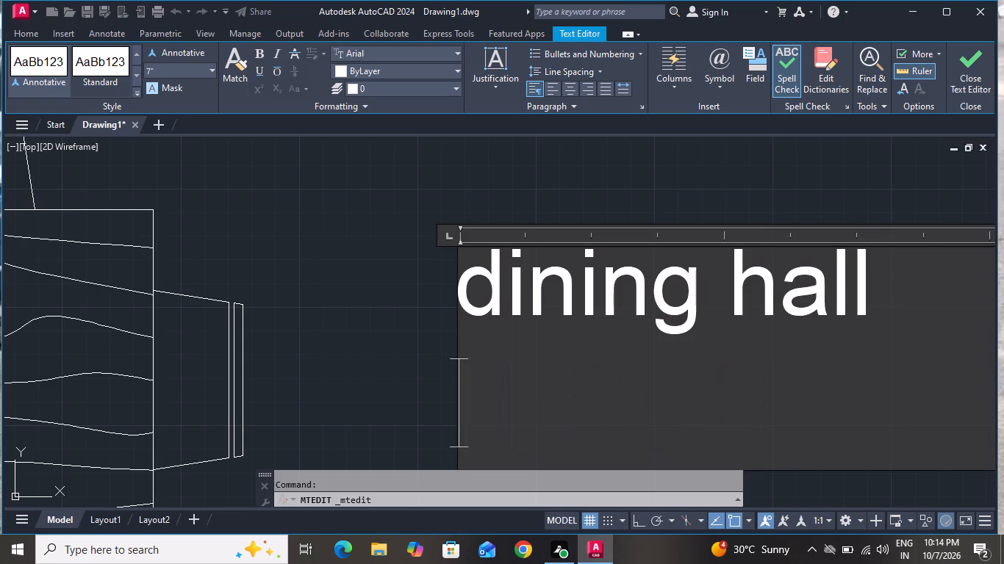
text(16)
key(apostrophe)
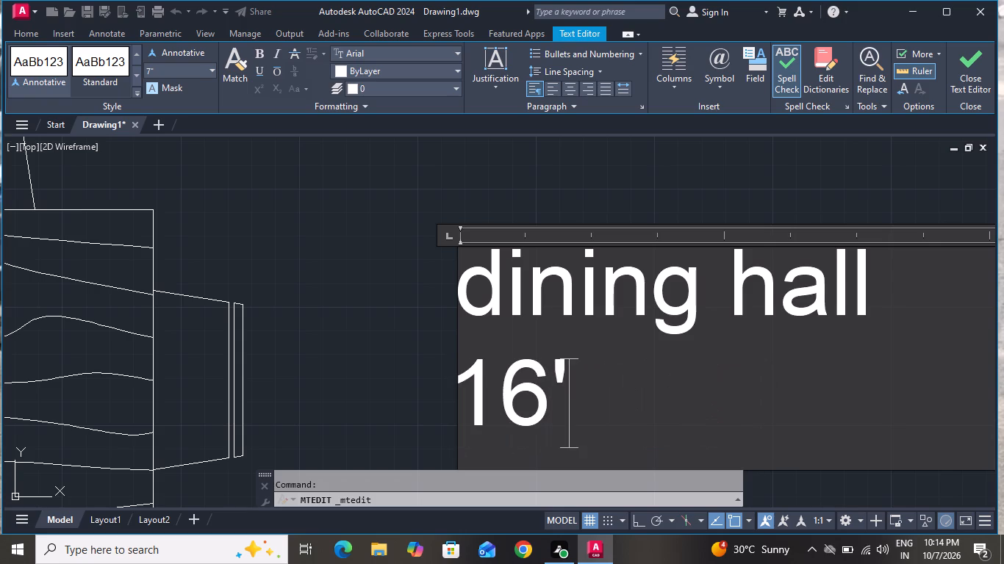
key(8)
key(shift+quotedbl)
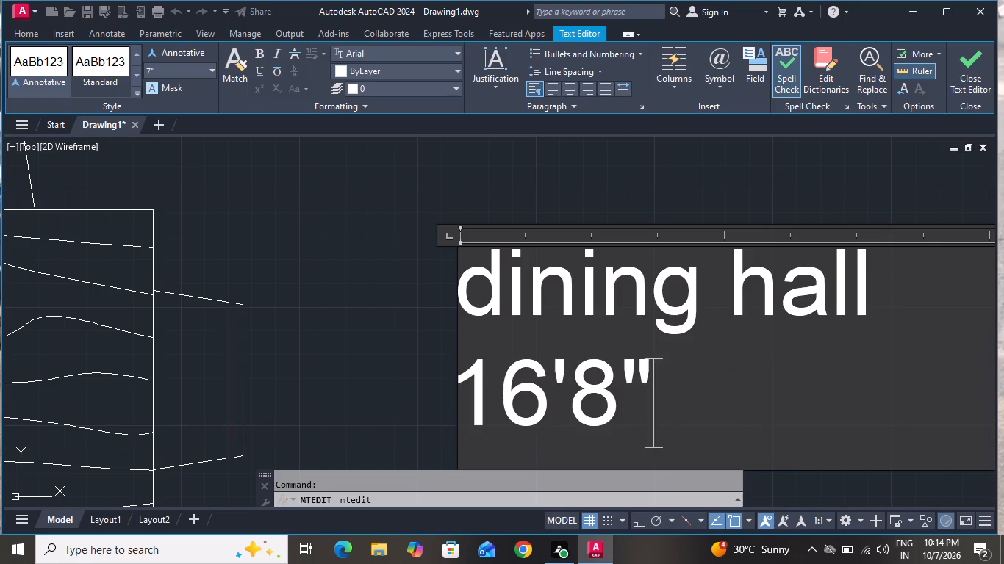
key(x)
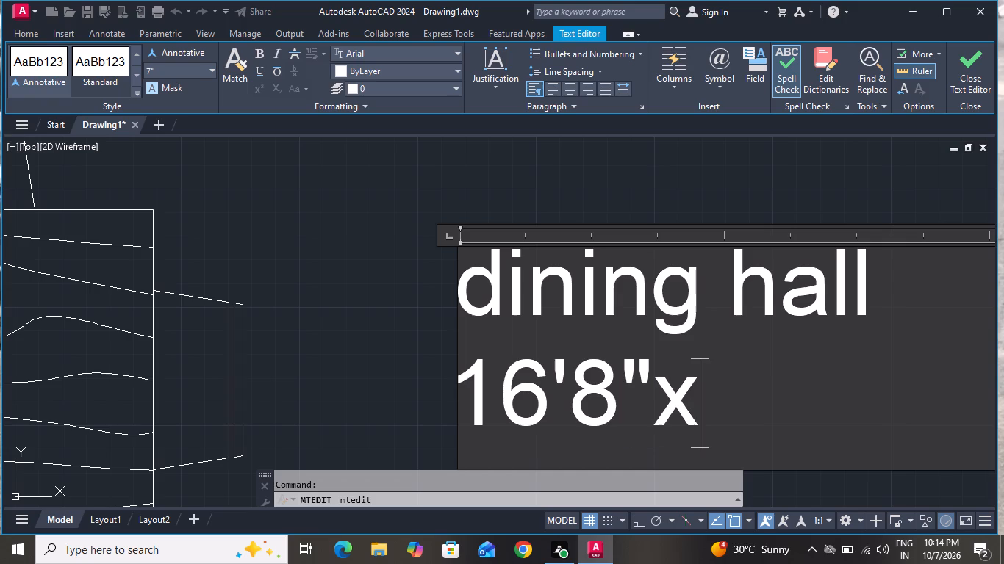
text(9'8)
key(shift+quotedbl)
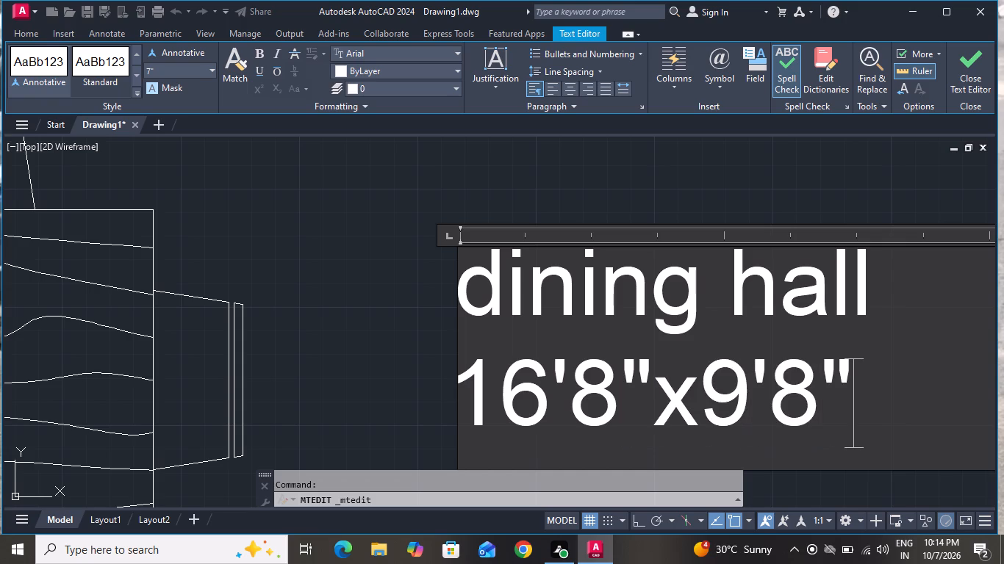
click(359, 303)
Change the name line of the kitchen label above the bed in the room below the dining hall to "bedroom".
scroll(359, 293, up, 1)
scroll(359, 292, down, 2)
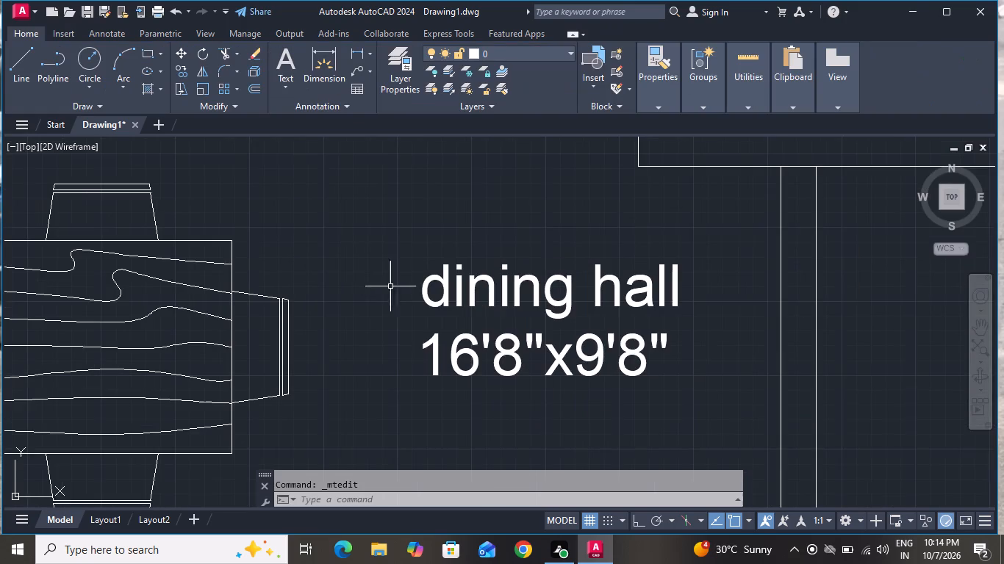
scroll(392, 287, down, 1)
scroll(392, 287, up, 1)
scroll(407, 292, down, 3)
scroll(416, 297, up, 1)
scroll(416, 297, down, 1)
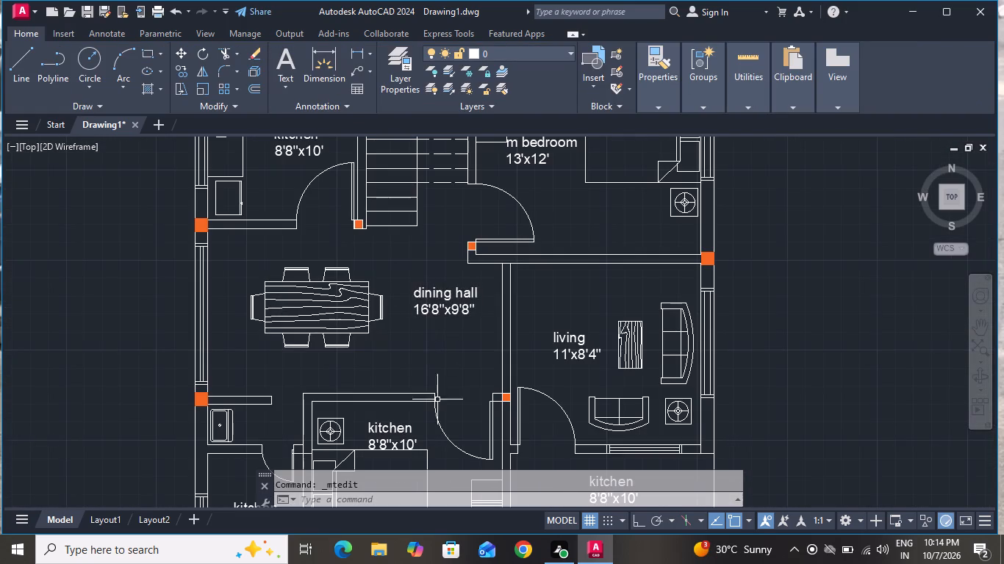
scroll(418, 326, down, 3)
scroll(407, 361, up, 4)
scroll(444, 330, down, 1)
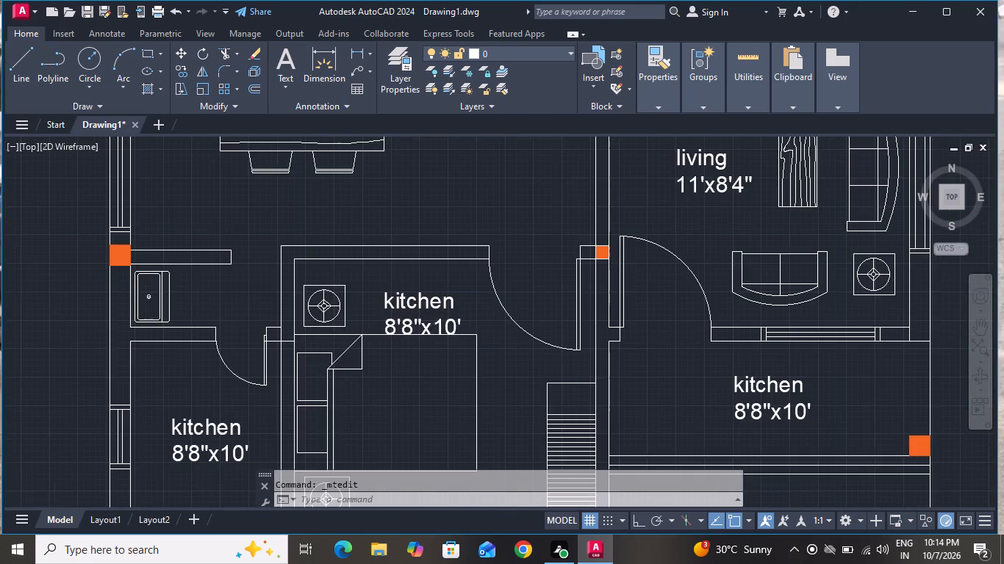
scroll(444, 330, up, 2)
double_click(457, 291)
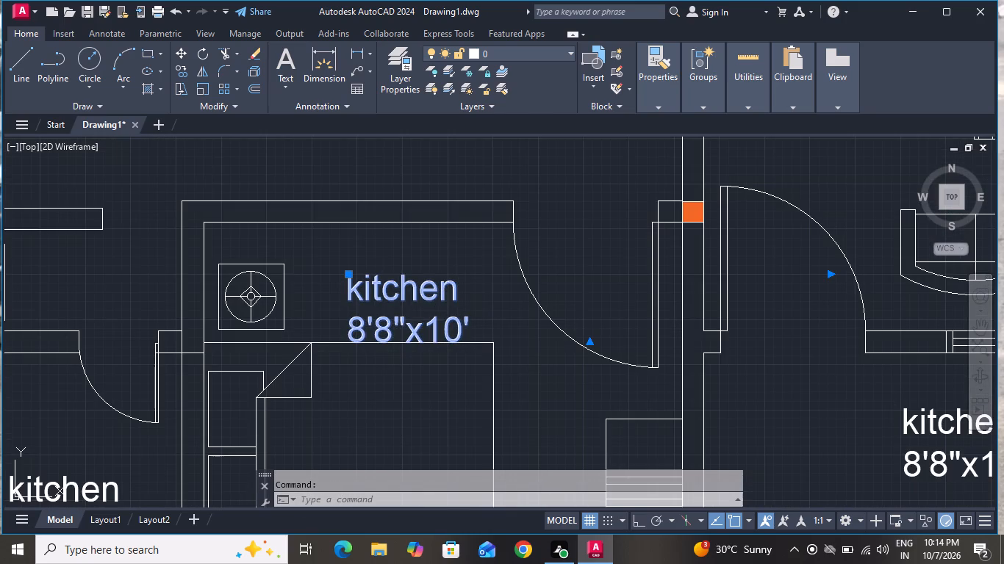
key(BackSpace)
key(BackSpace)
key(BackSpace)
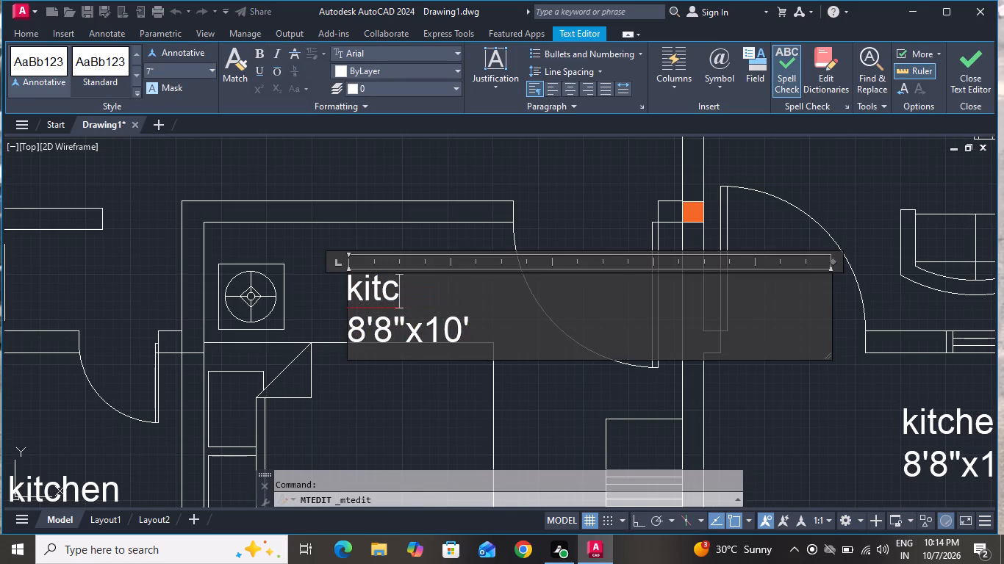
key(BackSpace)
key(BackSpace)
key(BackSpace)
key(BackSpace)
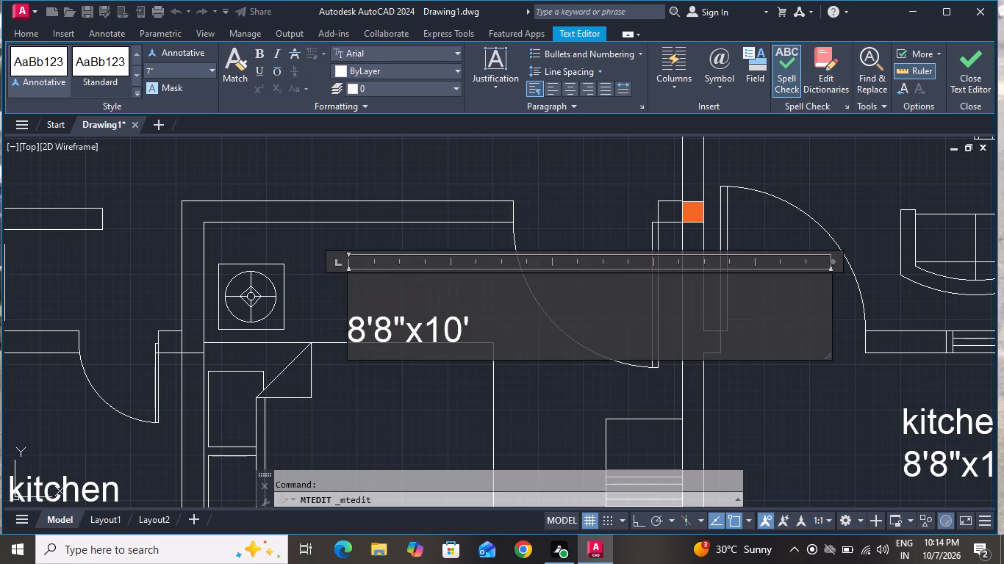
text(bedr)
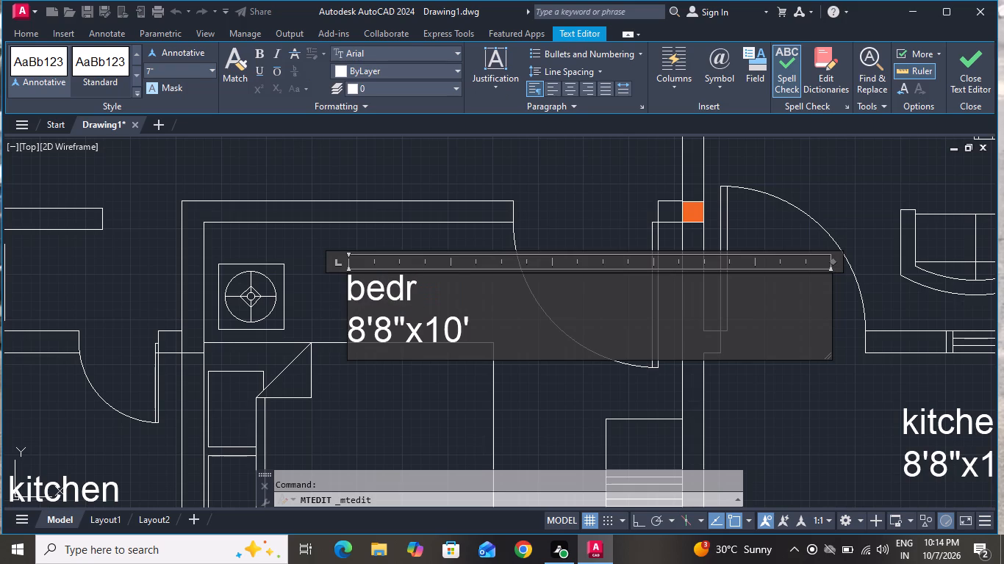
text(oom)
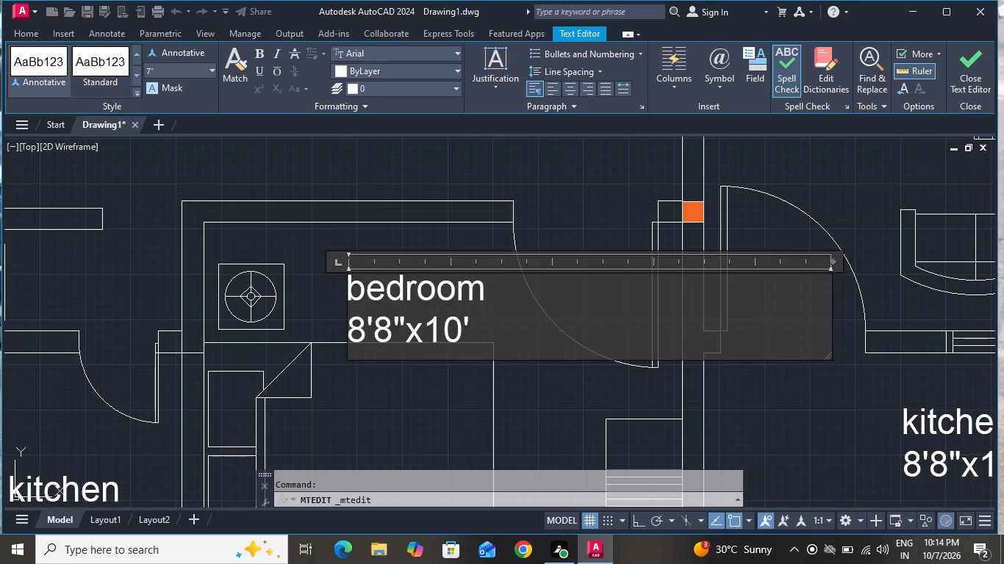
Replace the dimensions line of the bedroom label with 11'x10' and finish editing the text.
click(480, 333)
key(BackSpace)
key(BackSpace)
key(BackSpace)
key(BackSpace)
key(BackSpace)
key(BackSpace)
key(BackSpace)
key(BackSpace)
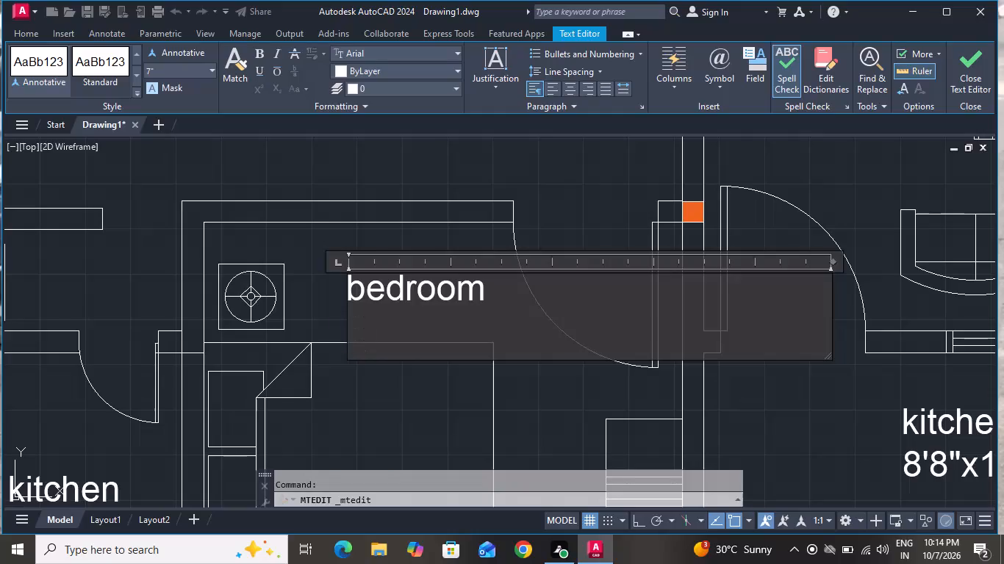
text(11)
text('x1)
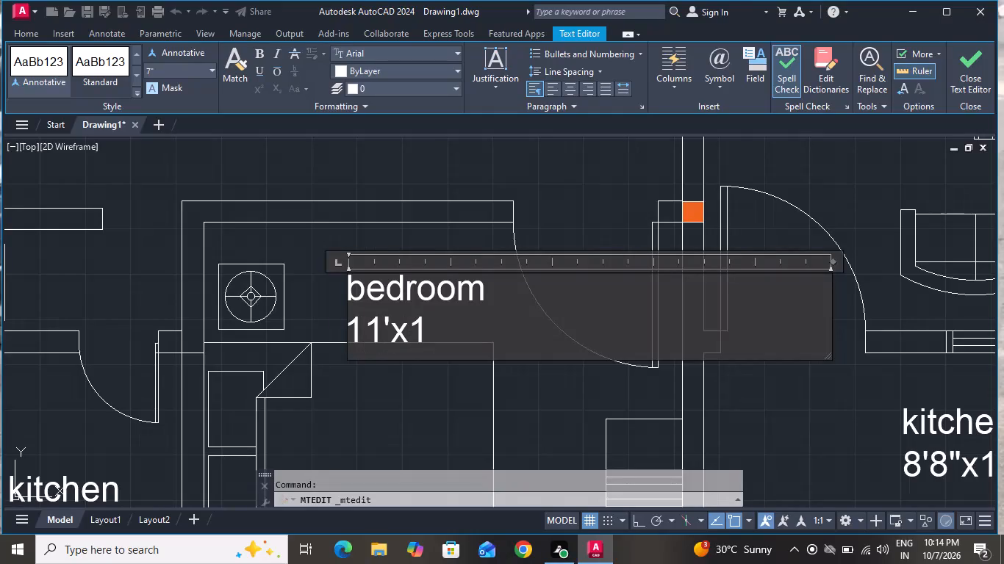
key(0)
key(apostrophe)
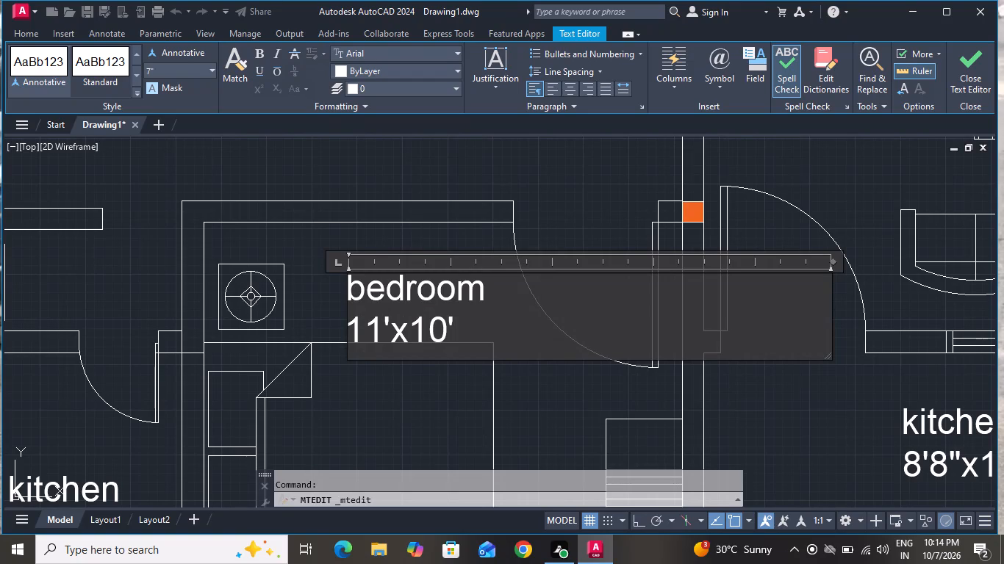
click(423, 391)
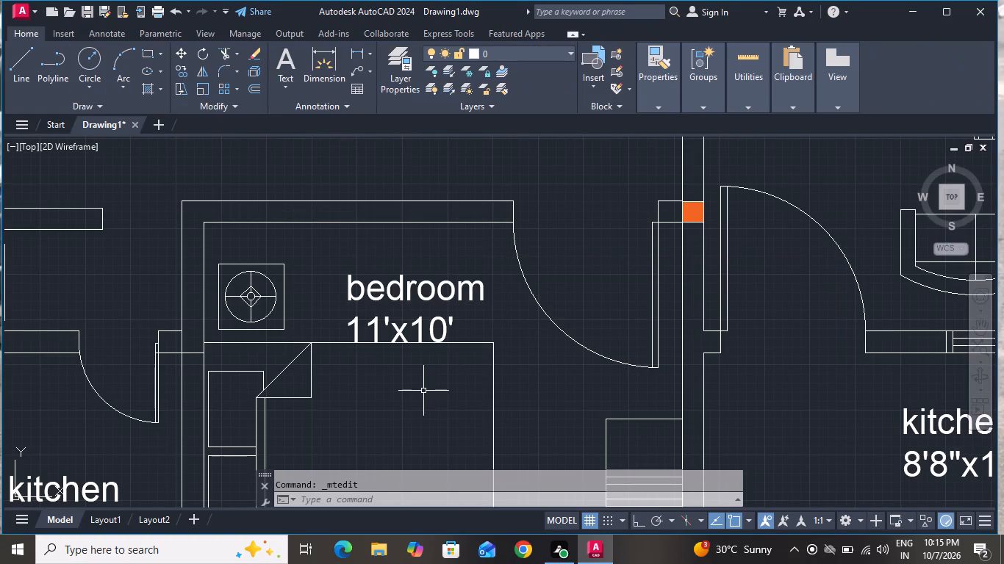
Change the name line of the kitchen label in the space below the living room to "sitout".
scroll(423, 391, down, 4)
scroll(521, 386, up, 2)
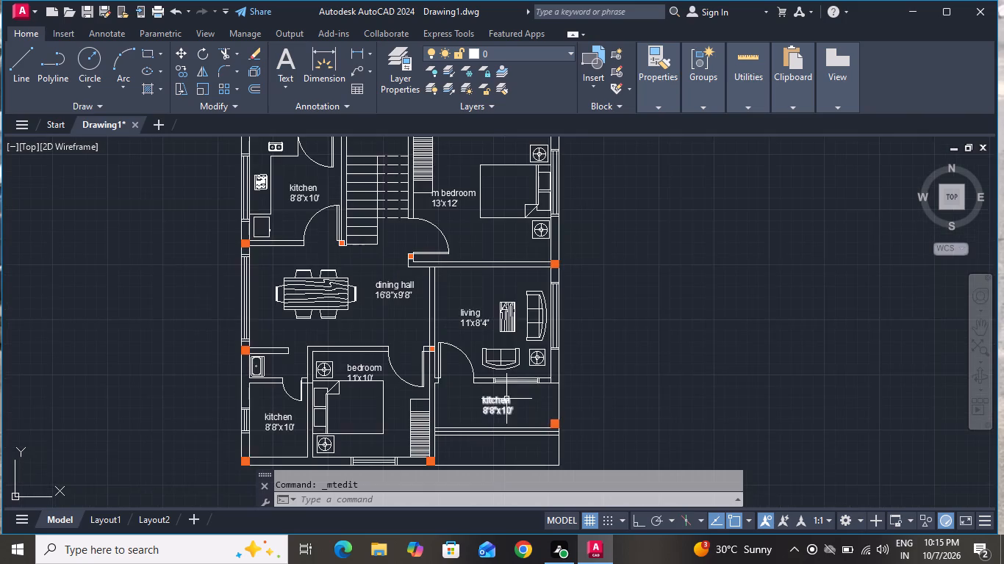
scroll(506, 398, up, 4)
double_click(519, 415)
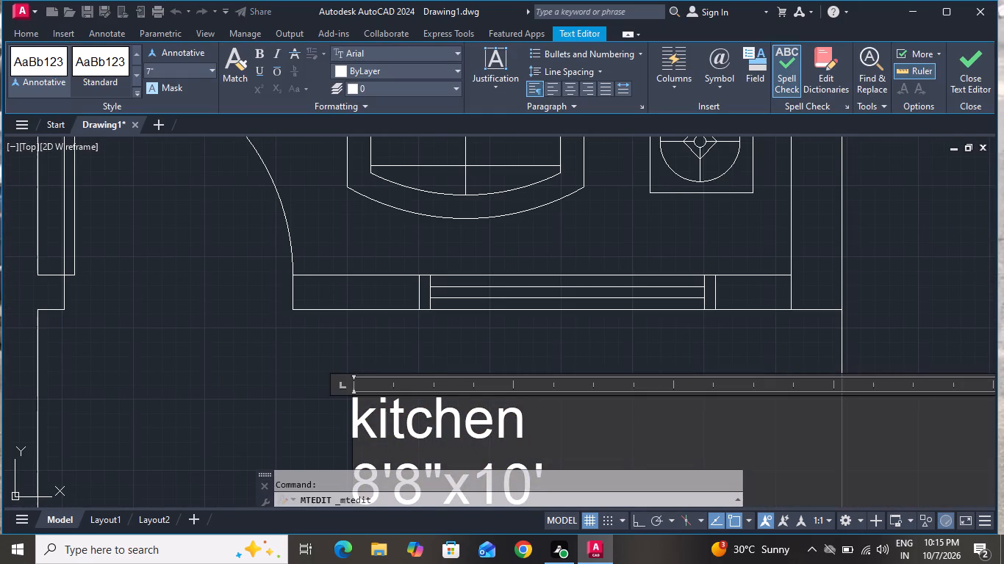
key(BackSpace)
key(BackSpace)
key(BackSpace)
key(BackSpace)
key(BackSpace)
key(BackSpace)
key(BackSpace)
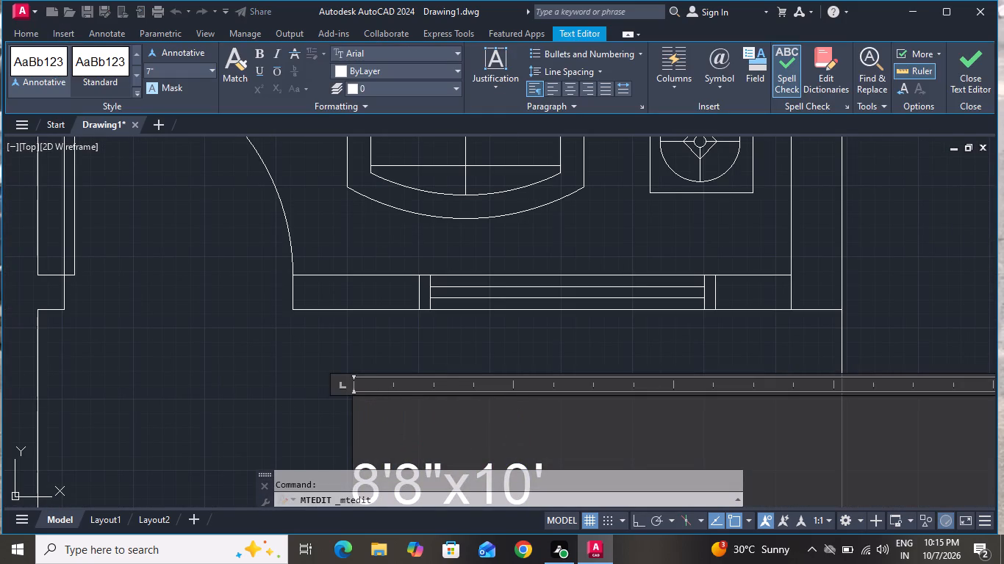
text(si)
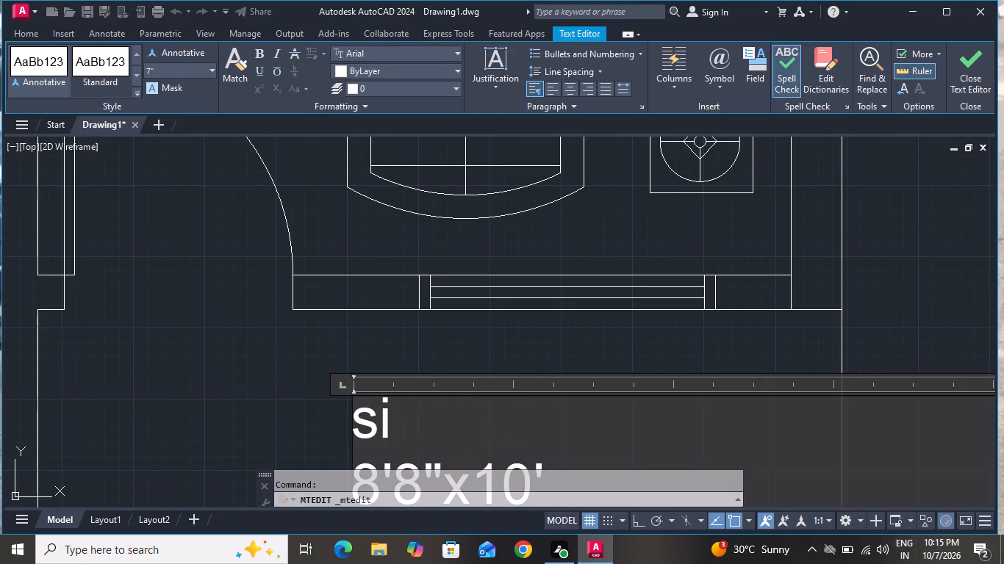
text(tout)
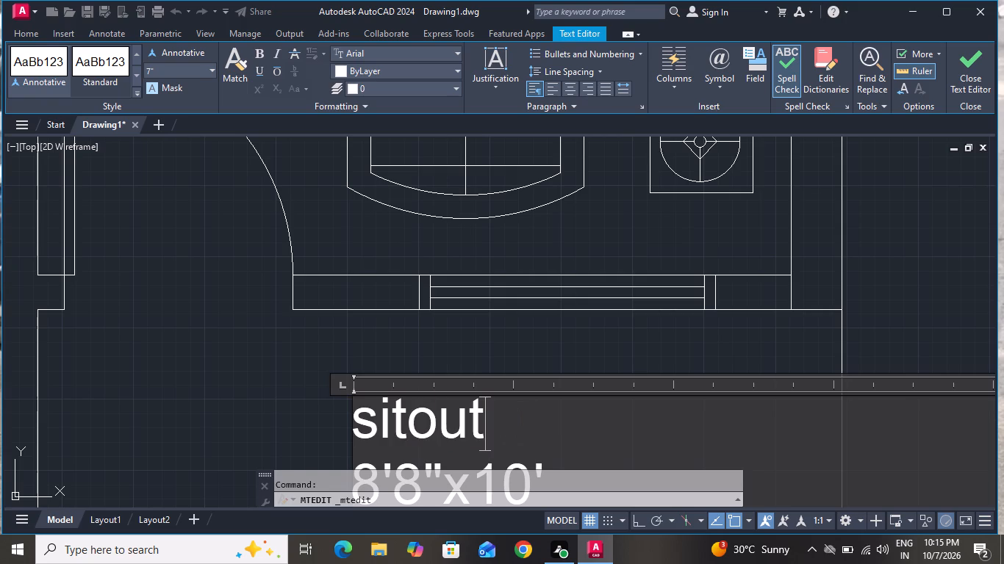
Replace the dimensions line of the sitout label with 11'9"x4' and finish editing the text.
scroll(985, 258, up, 1)
scroll(807, 292, down, 1)
scroll(480, 377, down, 2)
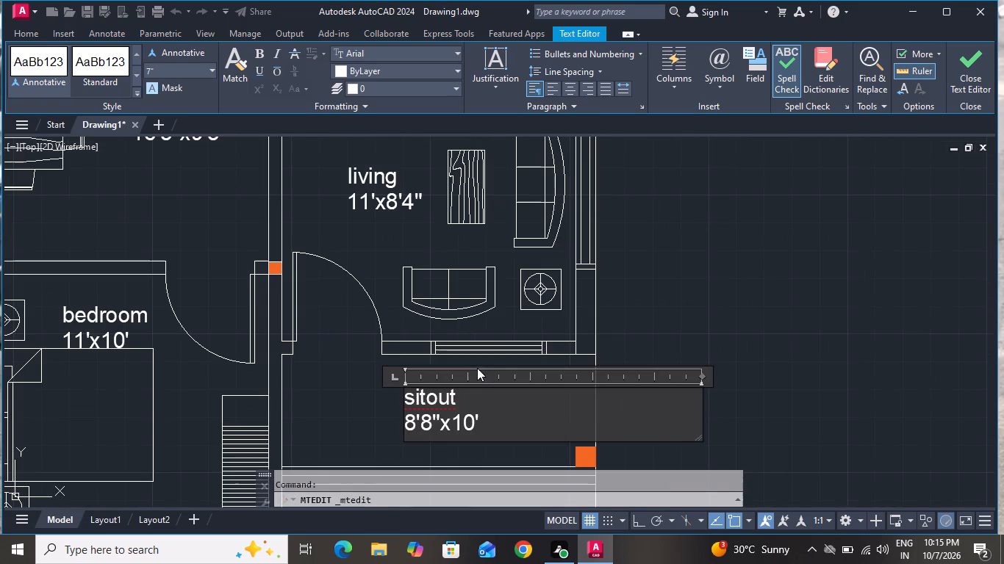
click(498, 430)
key(BackSpace)
key(BackSpace)
key(BackSpace)
key(BackSpace)
key(BackSpace)
key(BackSpace)
key(BackSpace)
key(BackSpace)
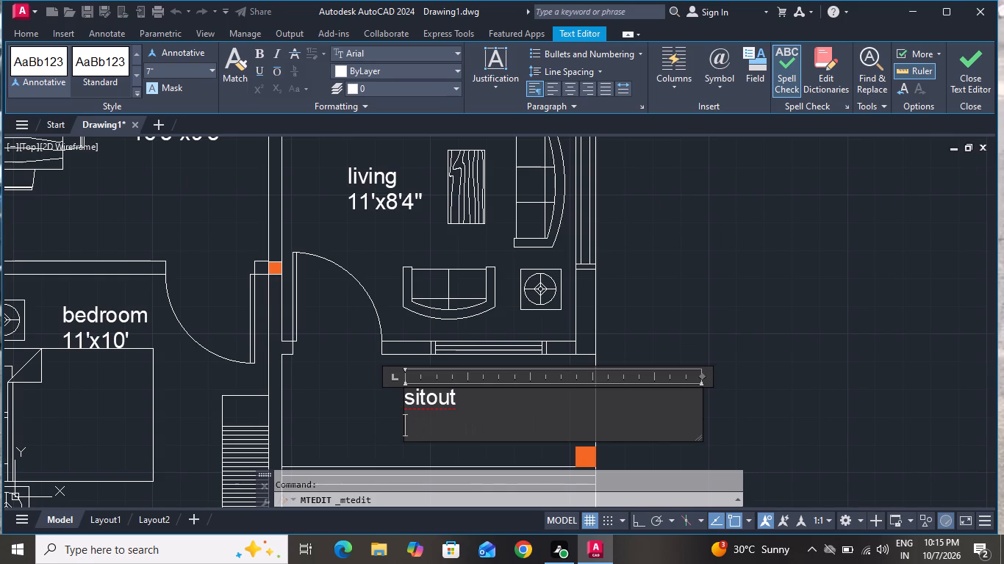
text(11)
key(apostrophe)
key(9)
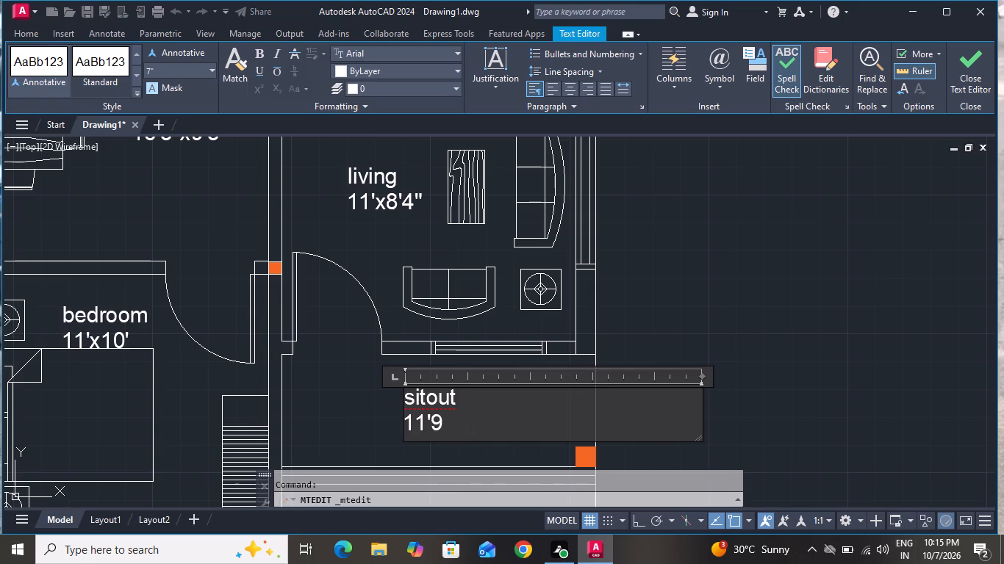
key(shift+quotedbl)
key(x)
key(4)
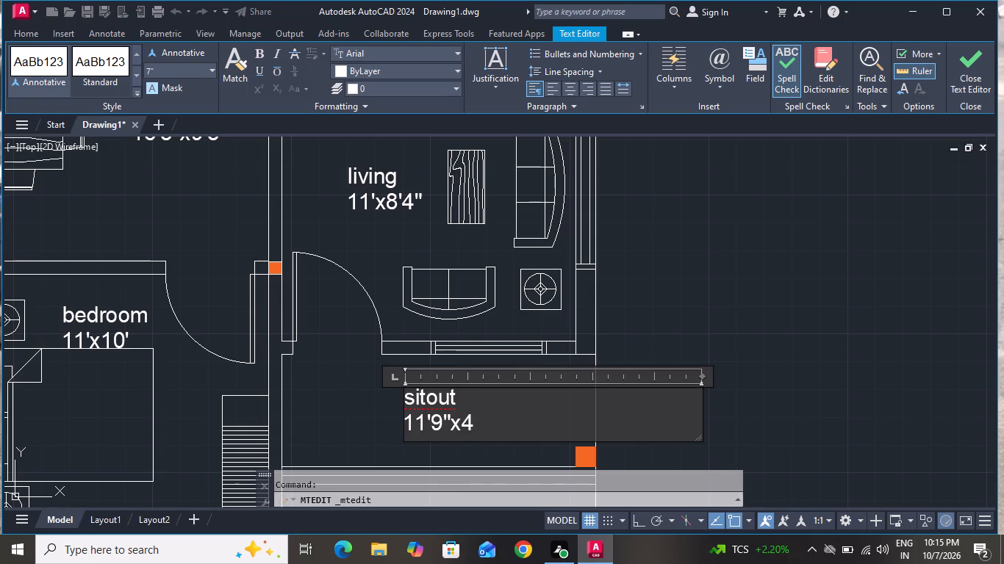
key(apostrophe)
click(352, 427)
Change the name line of the kitchen label in the small room beside the lower bedroom to "c.i&b".
scroll(362, 376, down, 4)
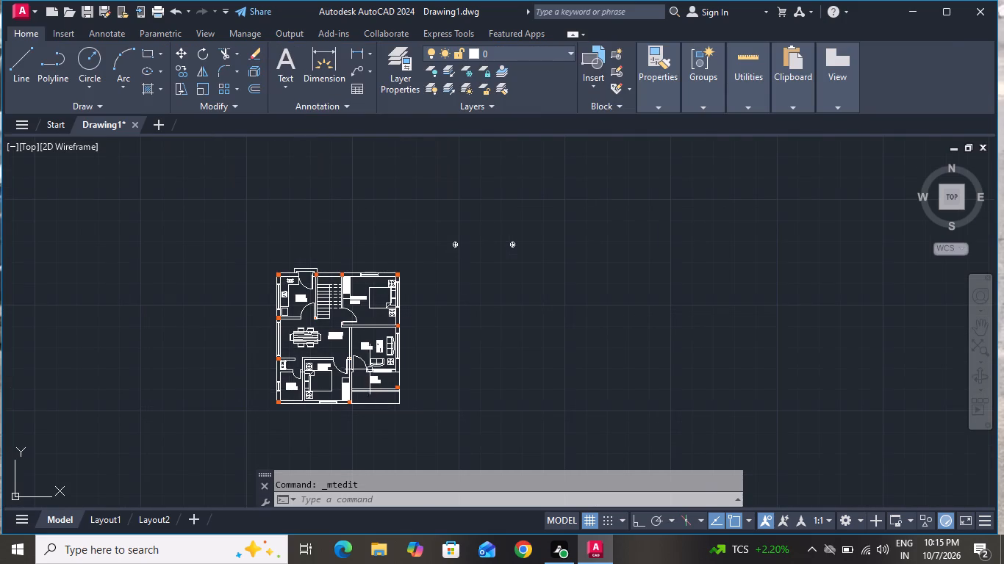
scroll(274, 386, up, 3)
scroll(335, 378, up, 4)
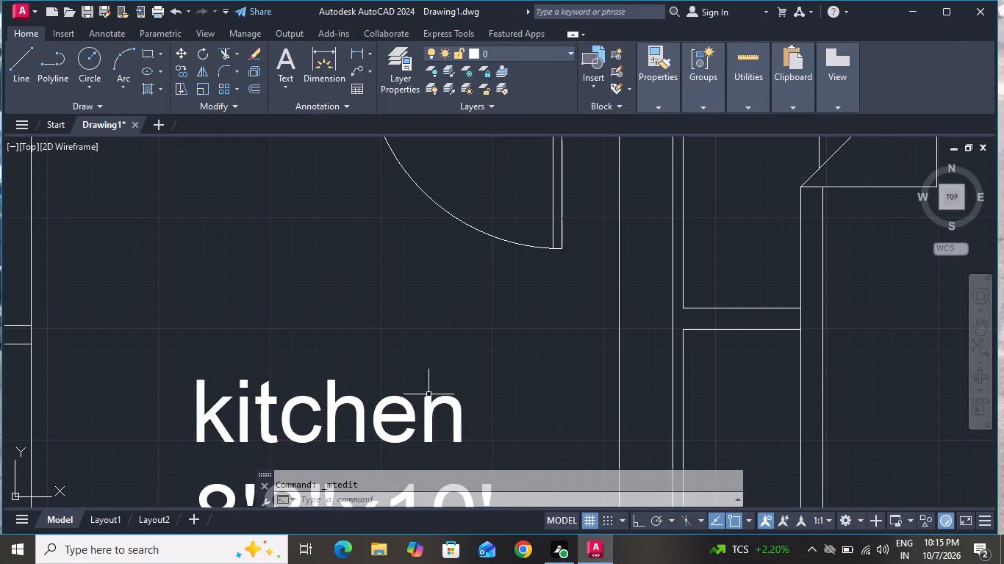
double_click(459, 411)
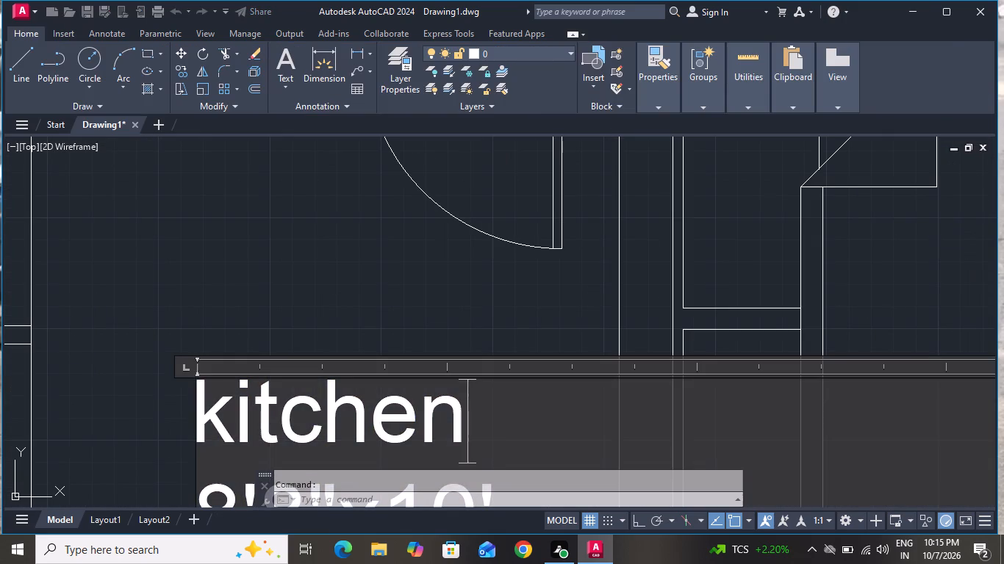
key(BackSpace)
key(BackSpace)
key(BackSpace)
key(BackSpace)
key(BackSpace)
key(BackSpace)
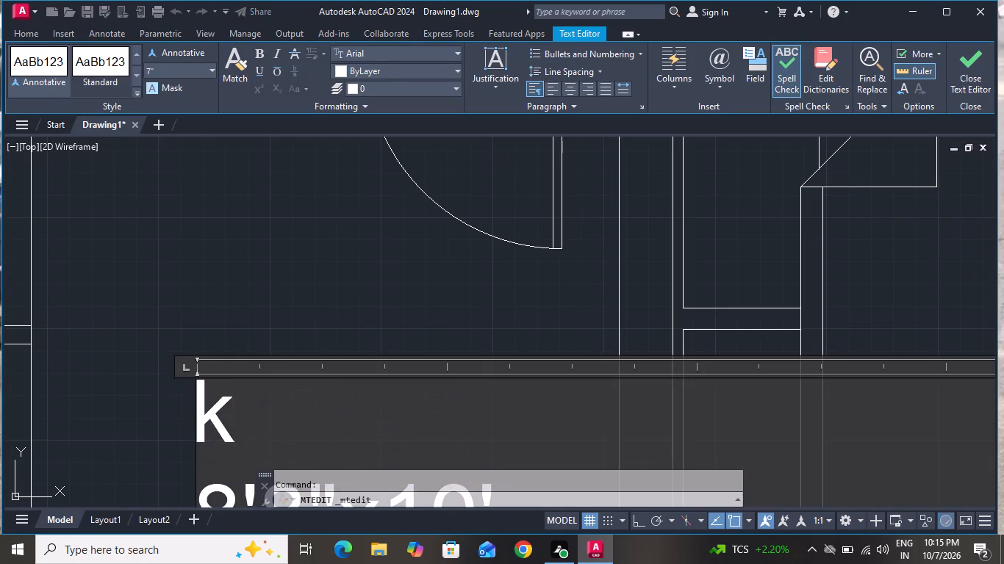
key(BackSpace)
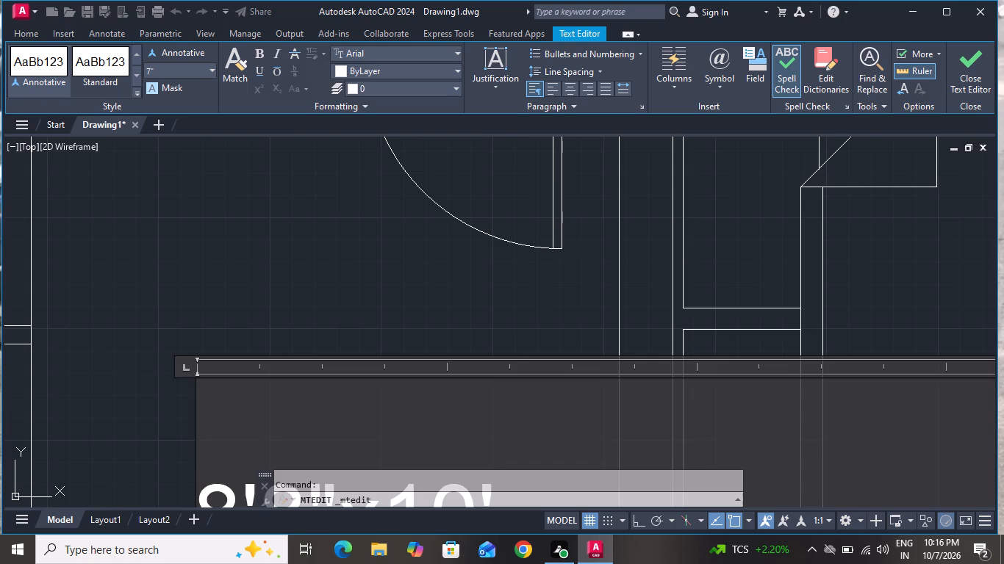
key(c)
key(period)
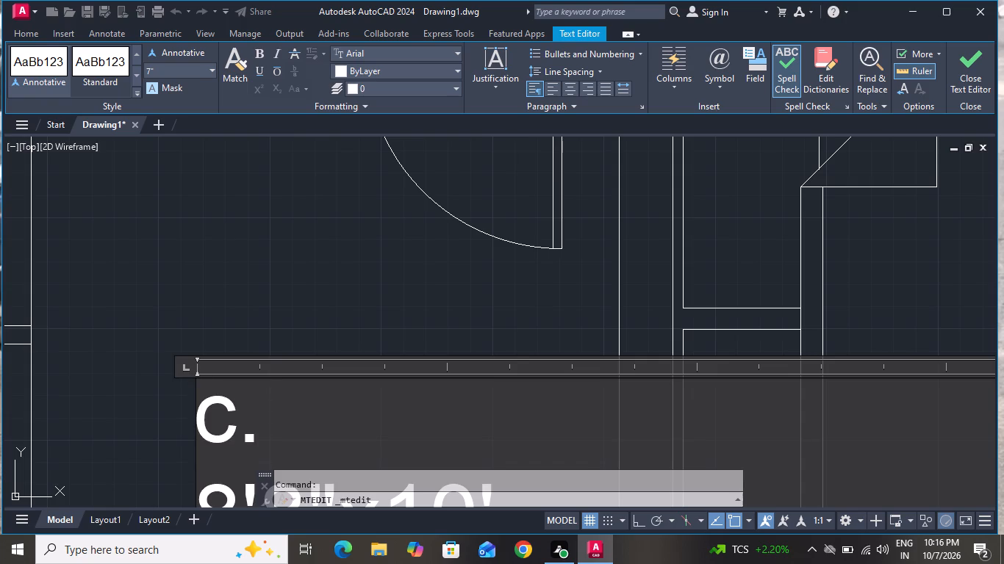
key(i)
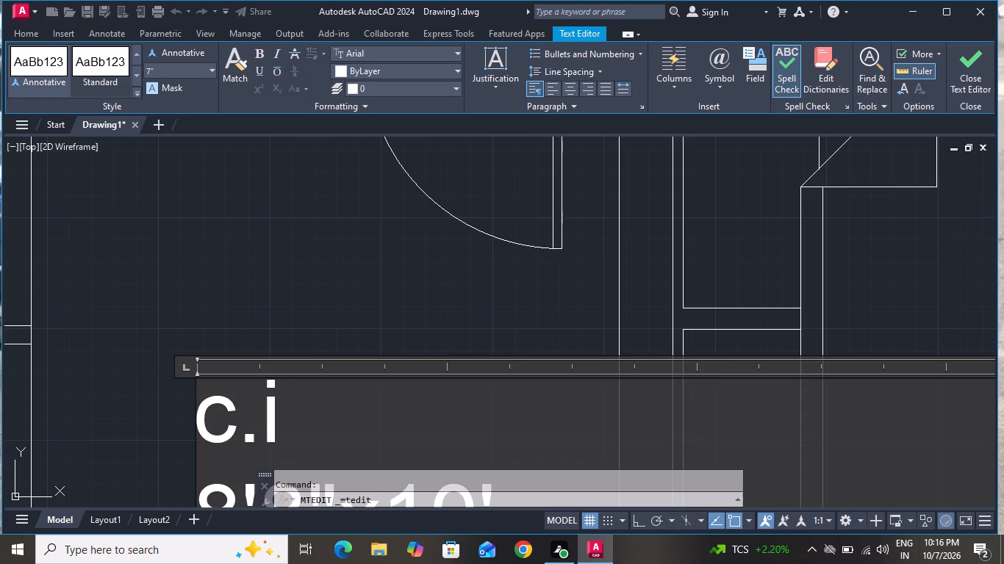
key(ctrl+7)
key(ctrl+7)
key(shift+ampersand)
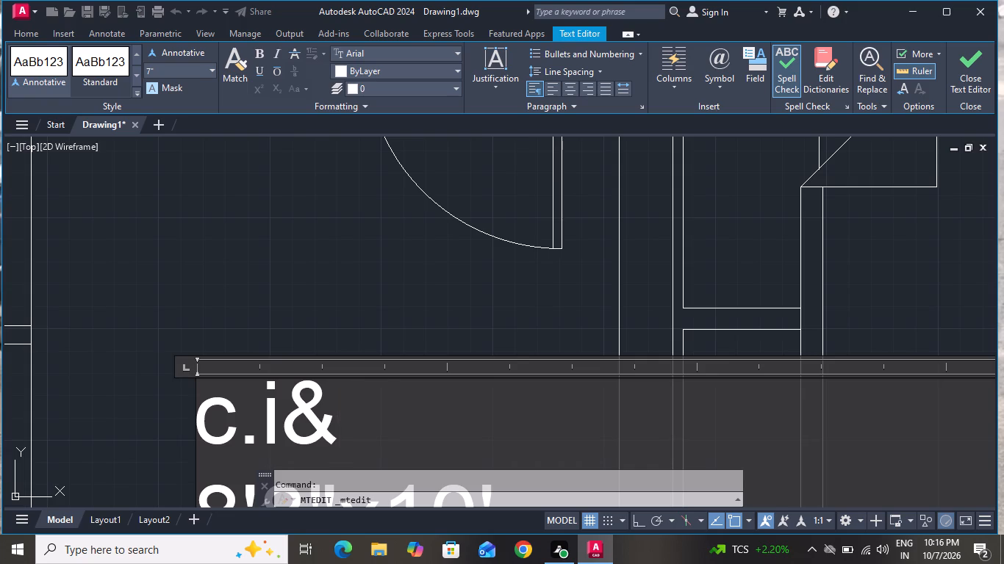
key(b)
Replace the dimensions line of the c.i&b label with 5'2"x7' and finish editing the text.
scroll(538, 344, down, 1)
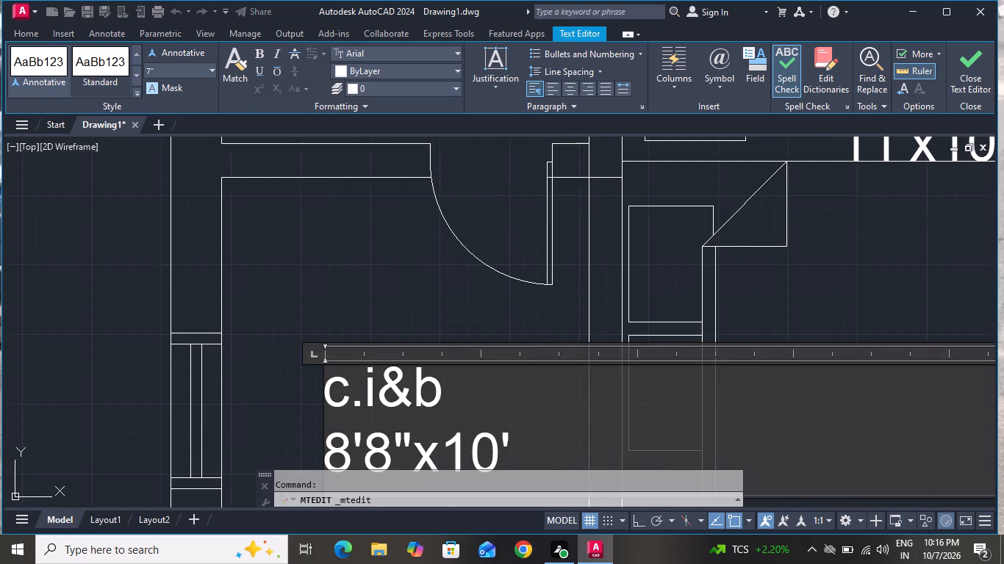
click(526, 442)
key(BackSpace)
key(BackSpace)
key(BackSpace)
key(BackSpace)
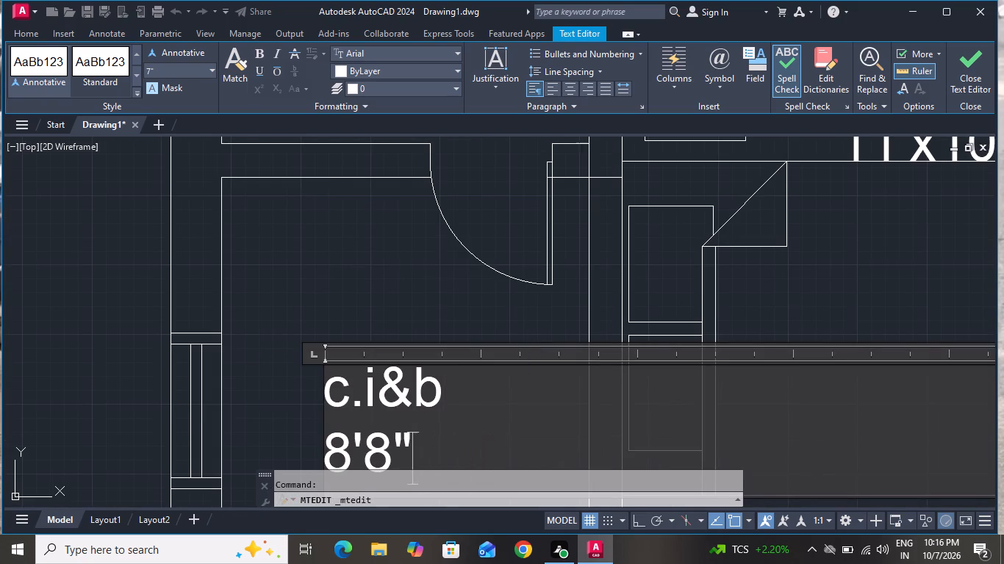
key(BackSpace)
key(BackSpace)
key(BackSpace)
key(BackSpace)
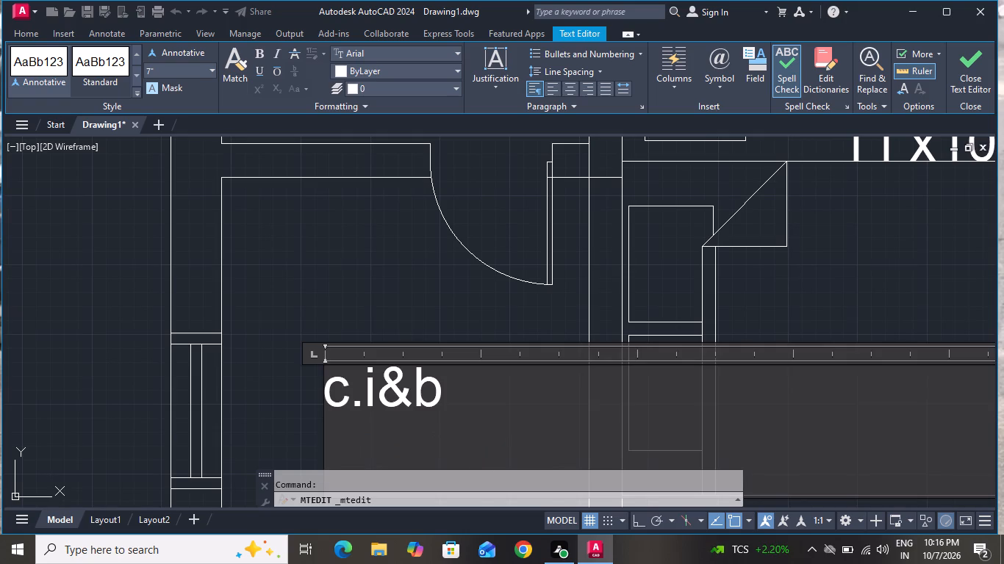
key(5)
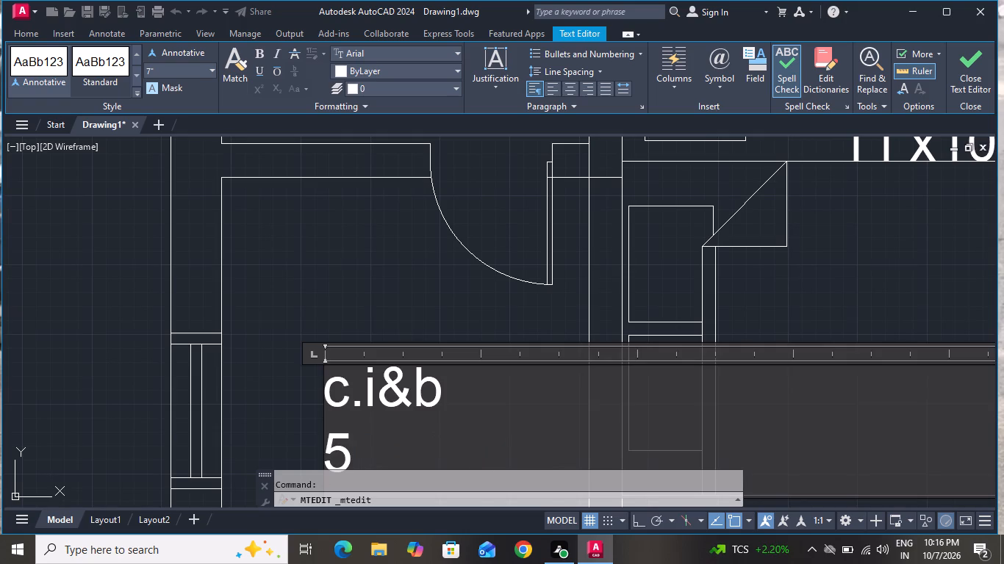
key(apostrophe)
key(2)
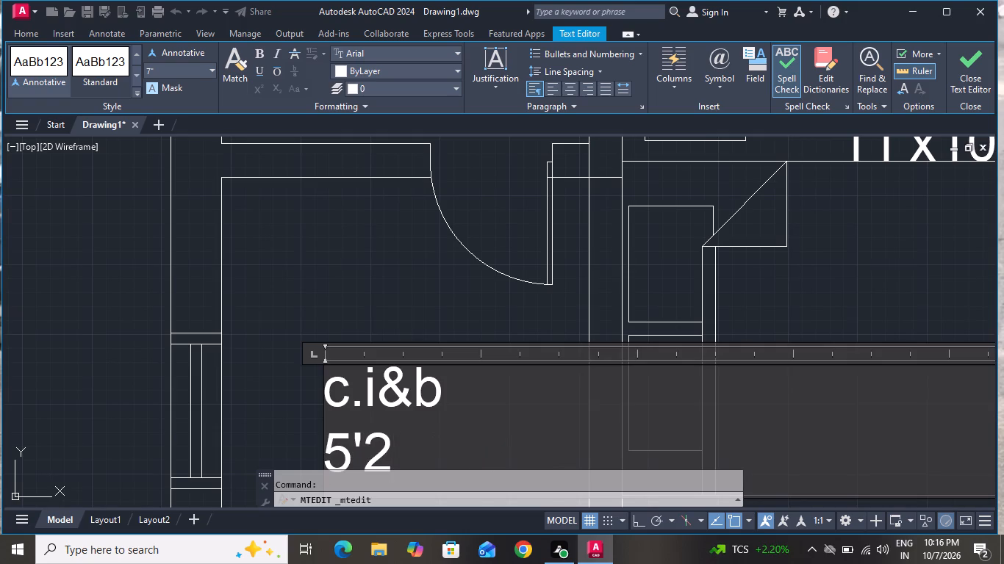
key(shift+quotedbl)
key(x)
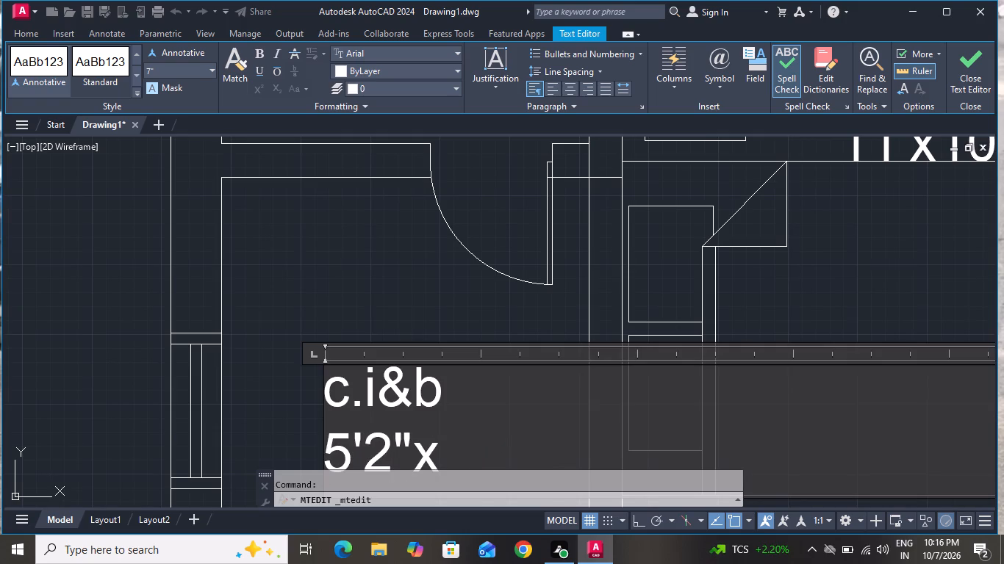
key(7)
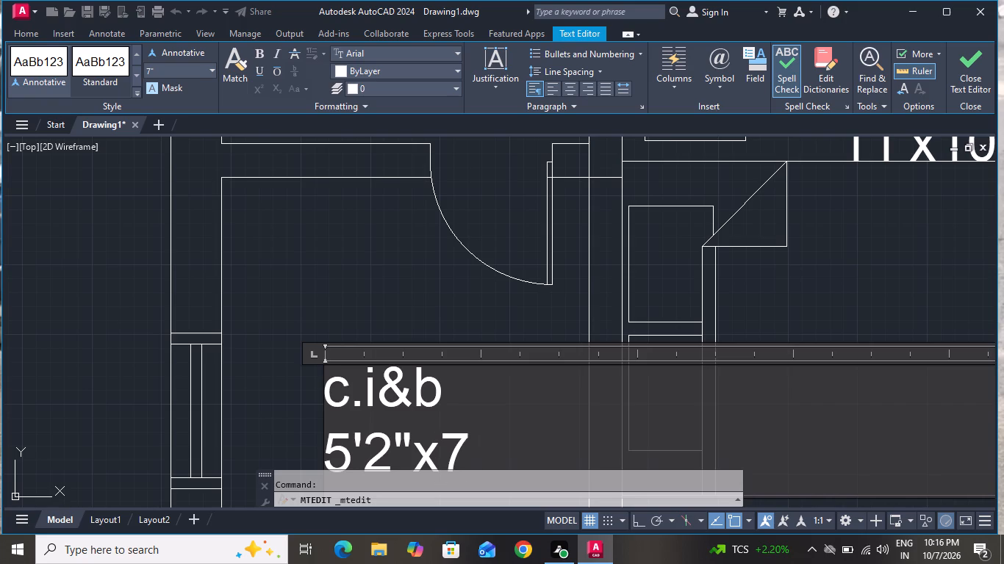
key(apostrophe)
click(359, 292)
scroll(364, 287, down, 3)
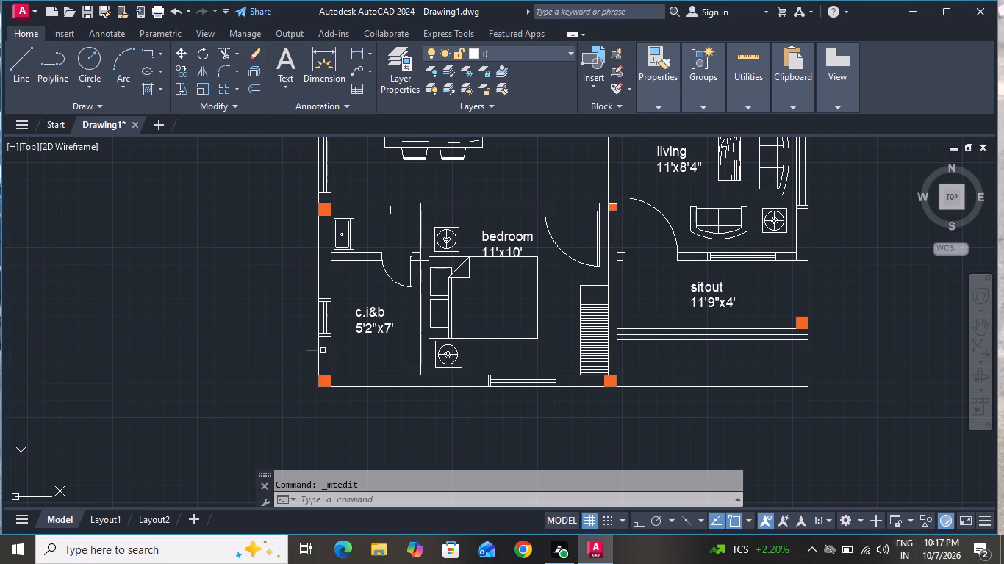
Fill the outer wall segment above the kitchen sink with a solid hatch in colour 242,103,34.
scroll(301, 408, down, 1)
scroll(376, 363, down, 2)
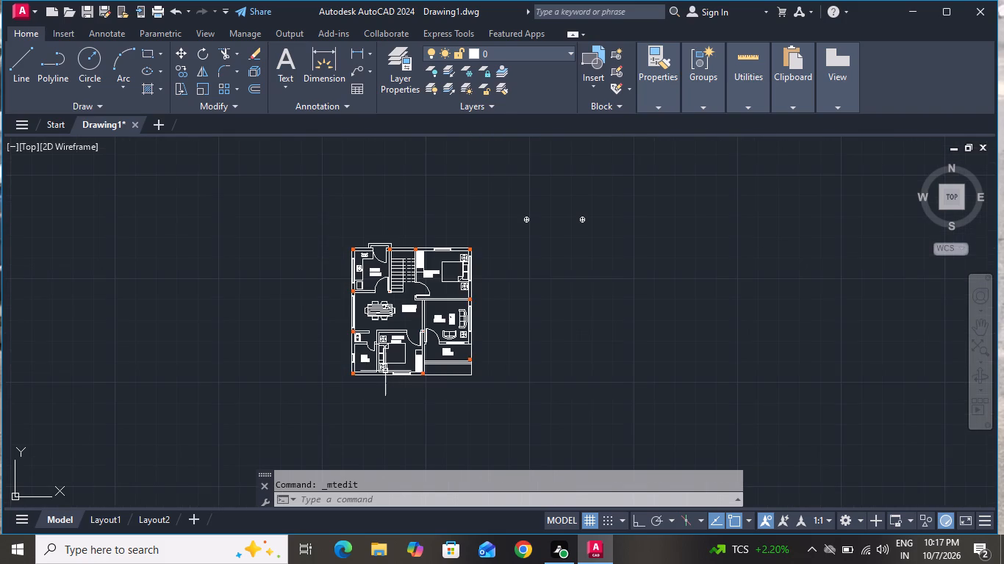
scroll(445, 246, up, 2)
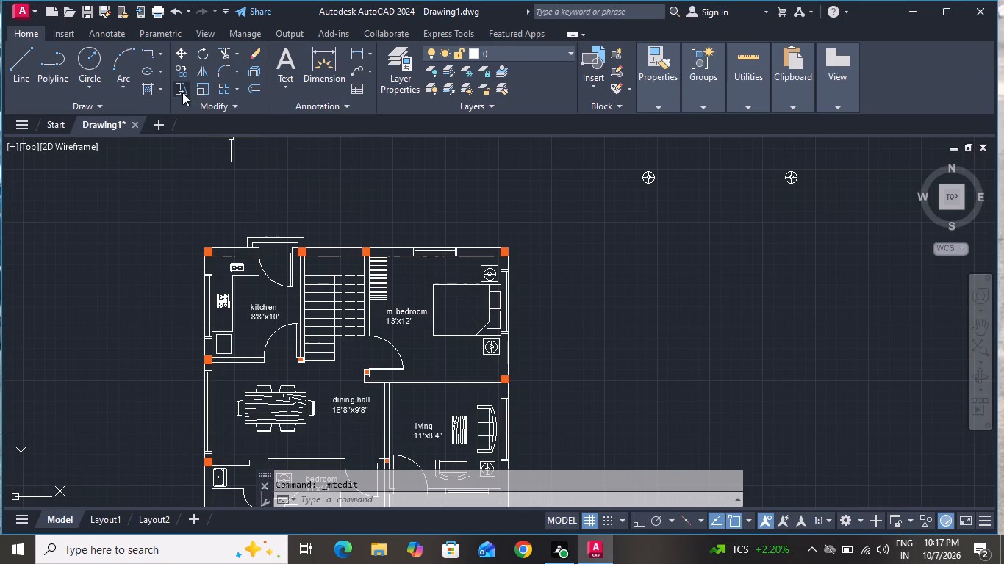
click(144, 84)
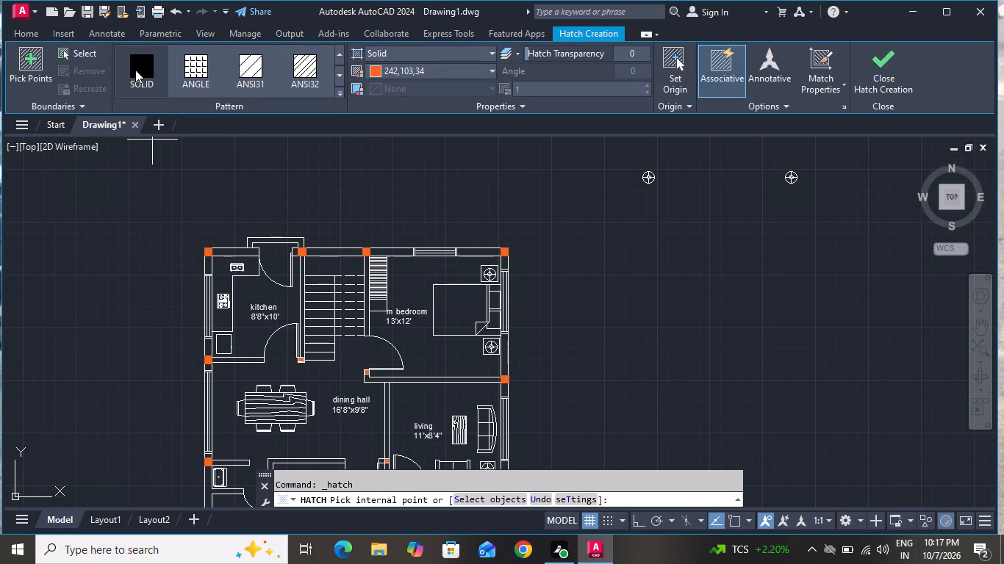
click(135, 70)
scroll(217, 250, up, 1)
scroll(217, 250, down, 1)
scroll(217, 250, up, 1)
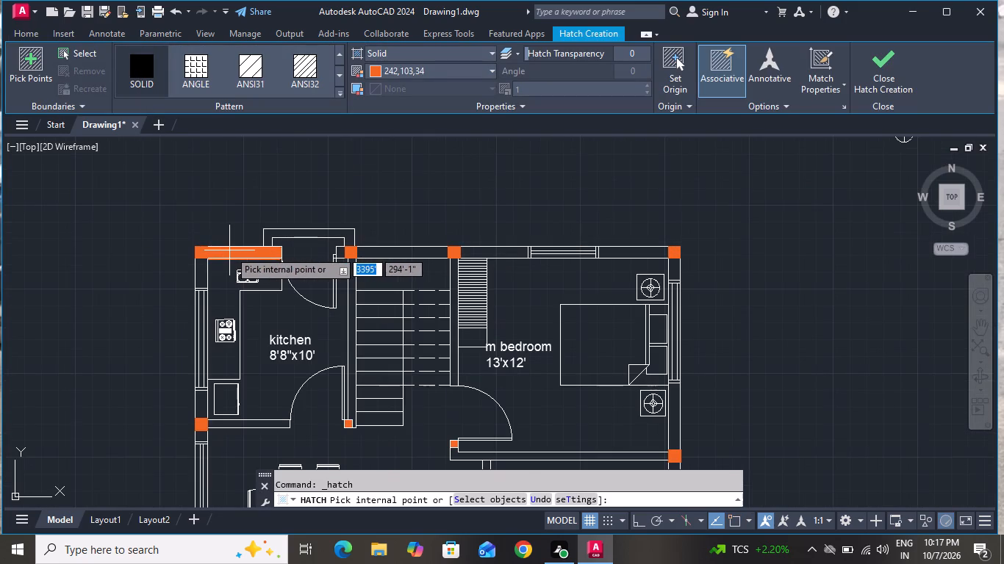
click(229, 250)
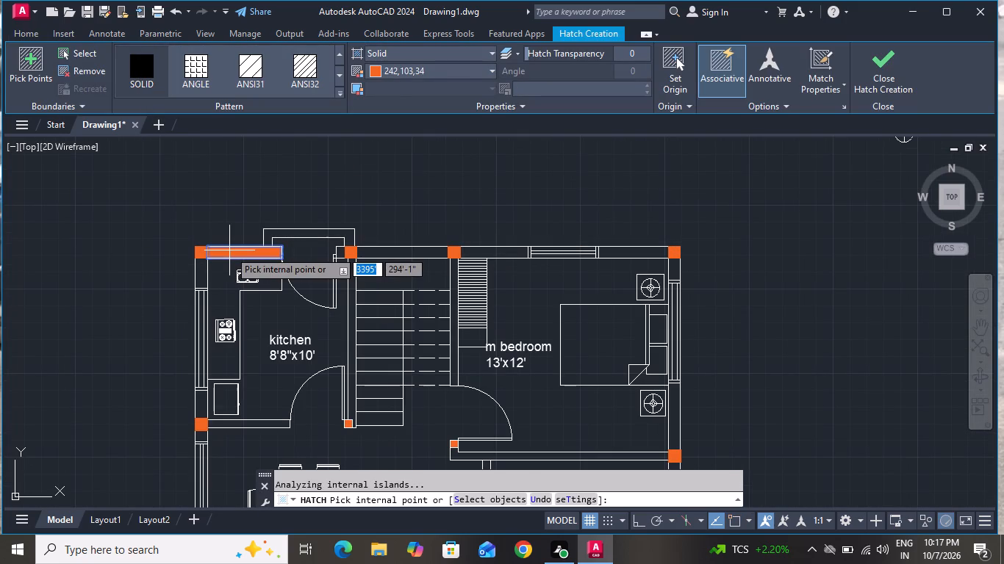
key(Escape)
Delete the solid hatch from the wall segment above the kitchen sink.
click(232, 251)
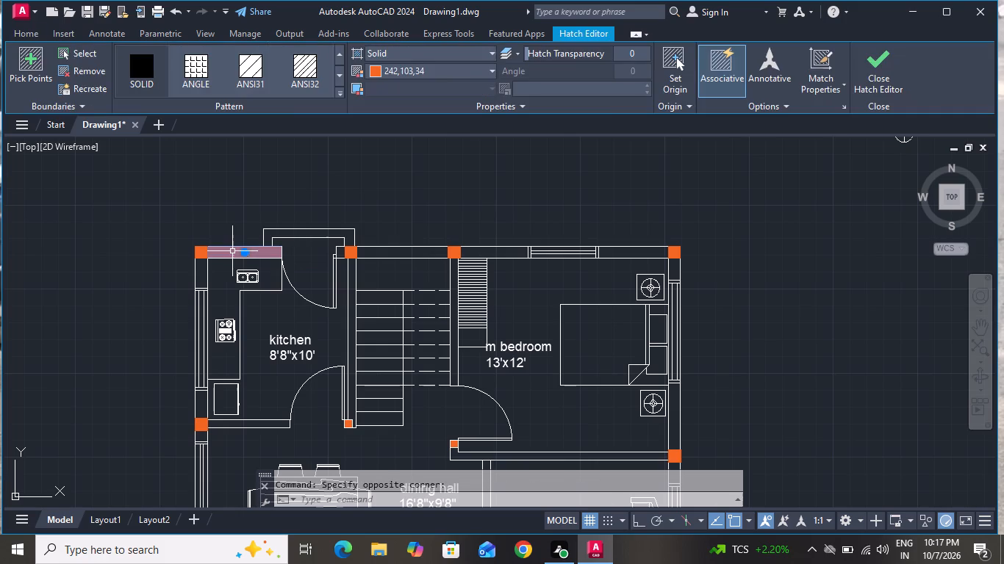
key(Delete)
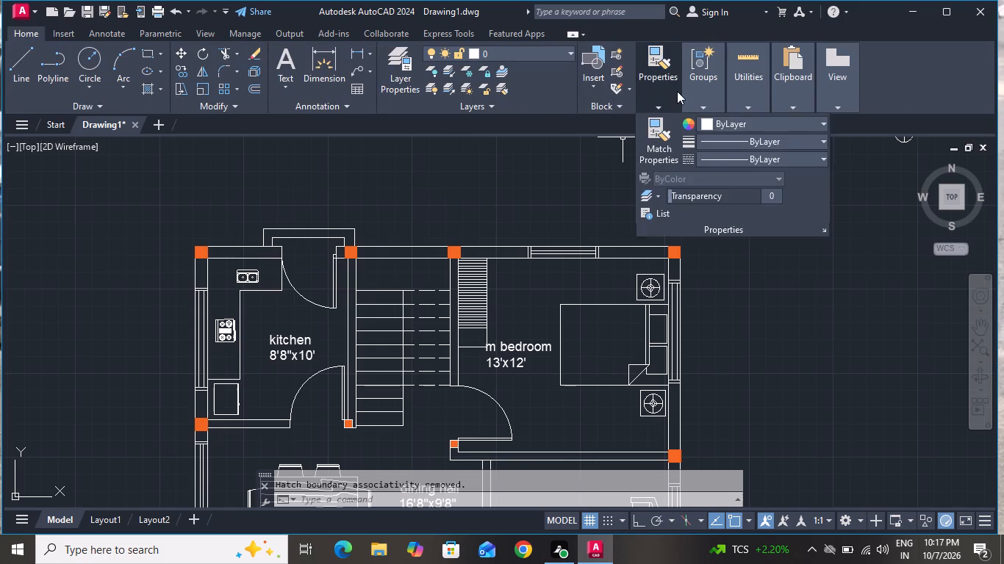
Set the current object colour to black.
click(742, 124)
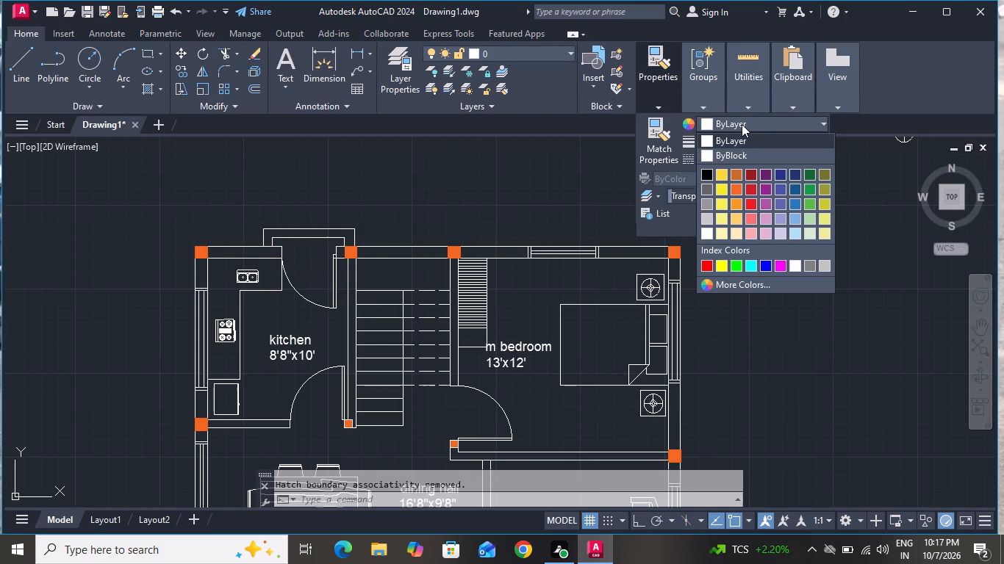
click(706, 170)
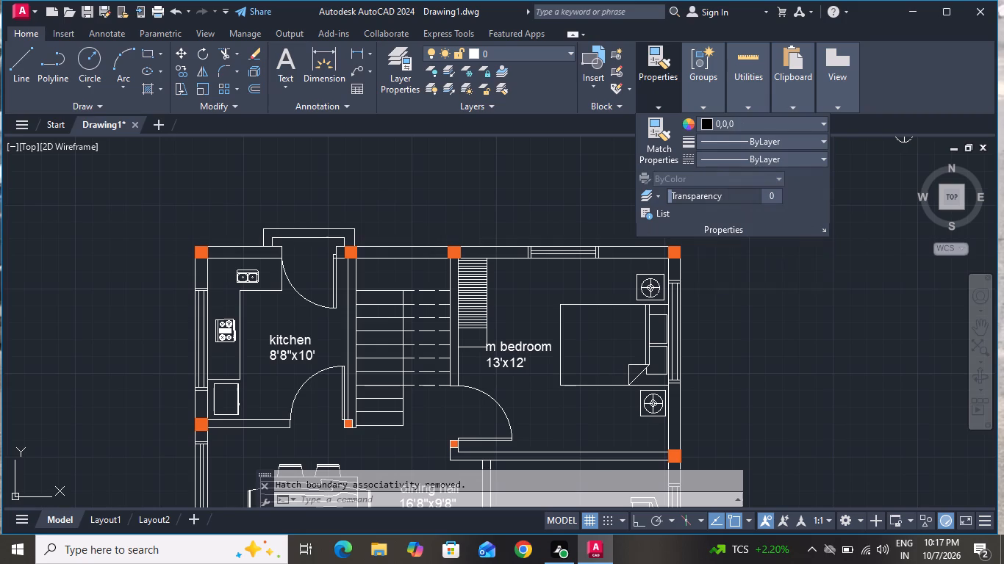
Apply a solid hatch in colour 242,103,34 to the kitchen's upper wall segment and the left wall segments beside its window and lower column.
click(149, 84)
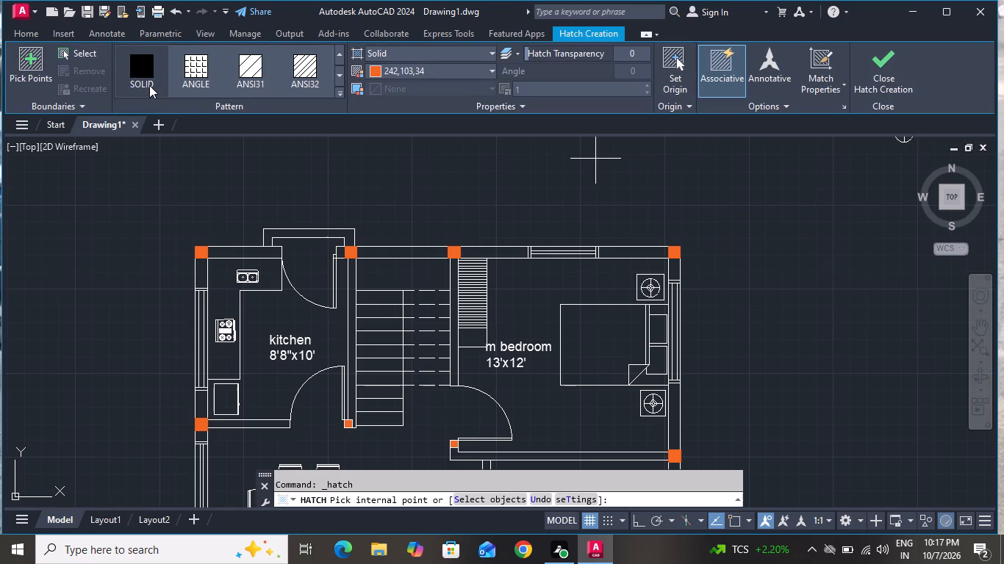
click(140, 65)
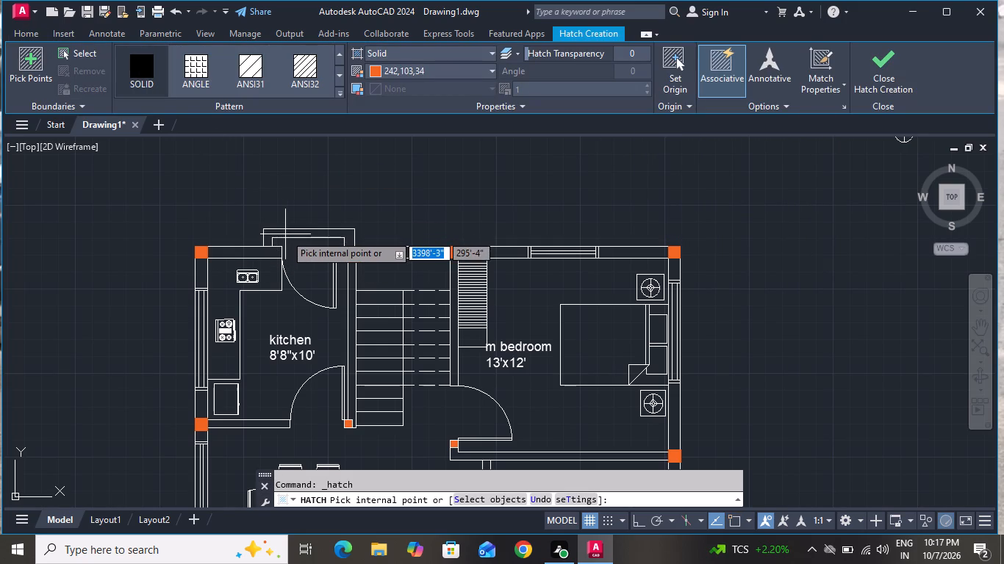
click(256, 253)
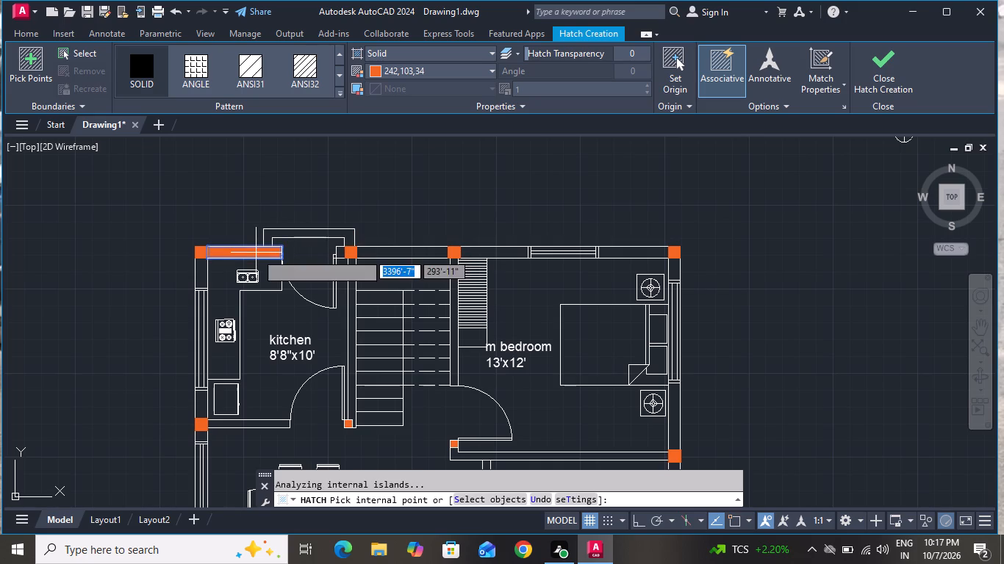
click(203, 282)
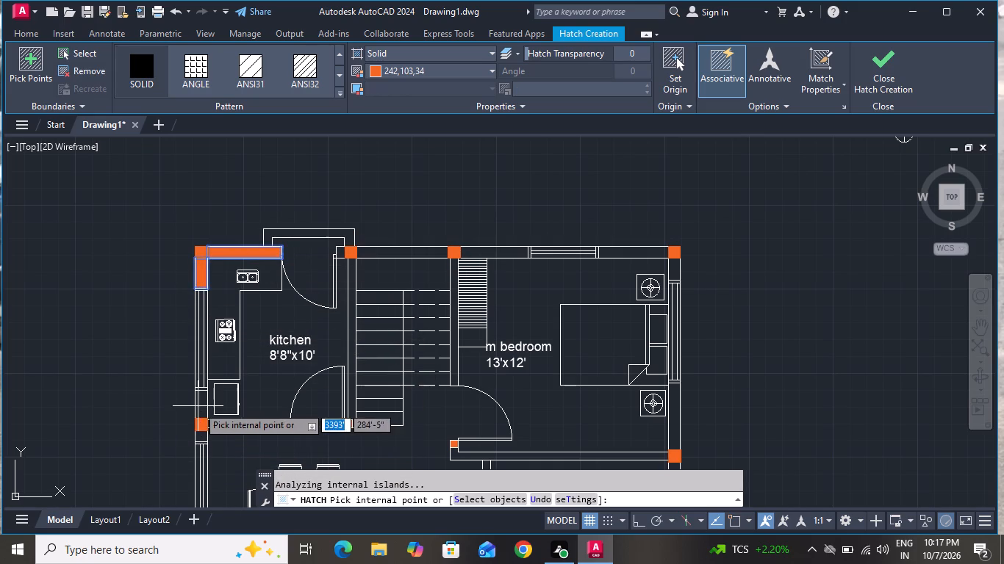
click(201, 408)
click(202, 437)
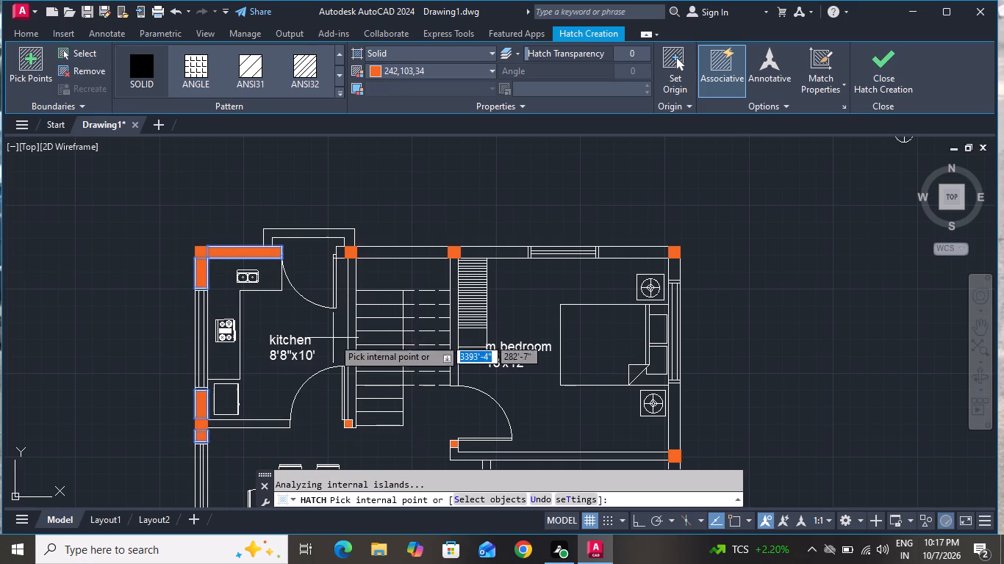
Fill the top wall segments from the kitchen door past the stairs and master bedroom window, plus the upper-right corner segment, with solid hatch.
scroll(342, 314, down, 2)
click(376, 278)
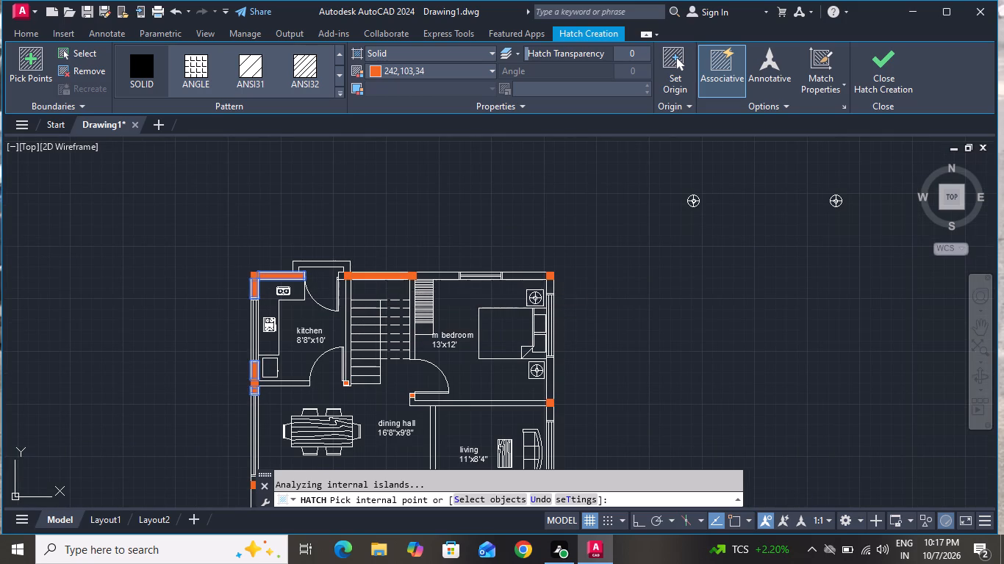
scroll(333, 269, up, 4)
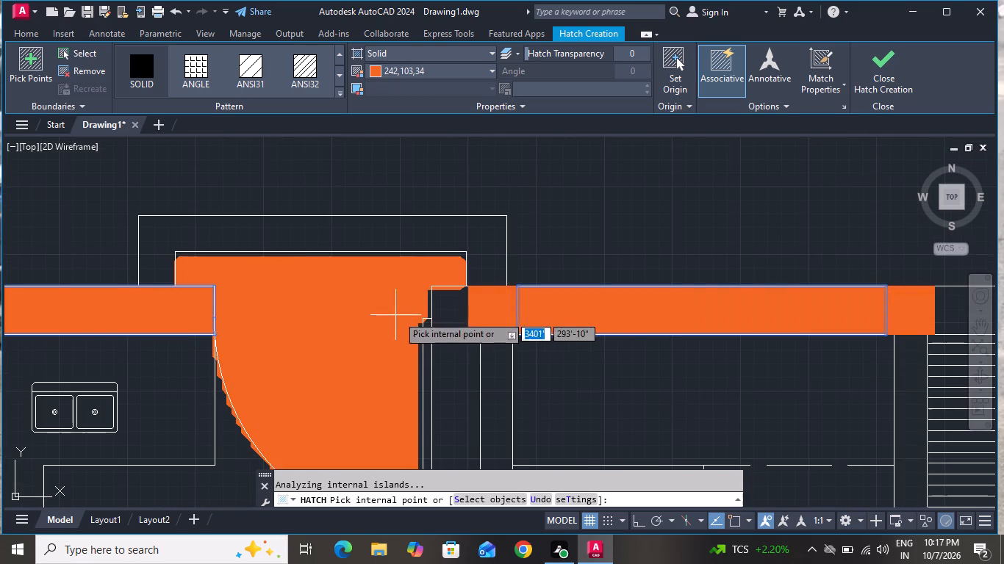
click(453, 316)
scroll(383, 364, down, 3)
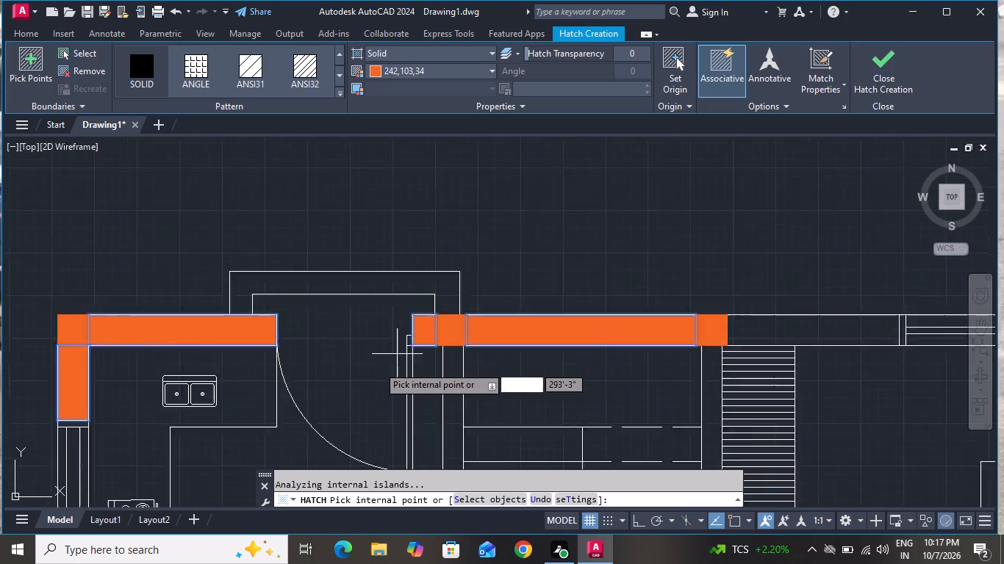
scroll(370, 366, up, 1)
scroll(369, 366, down, 1)
click(661, 347)
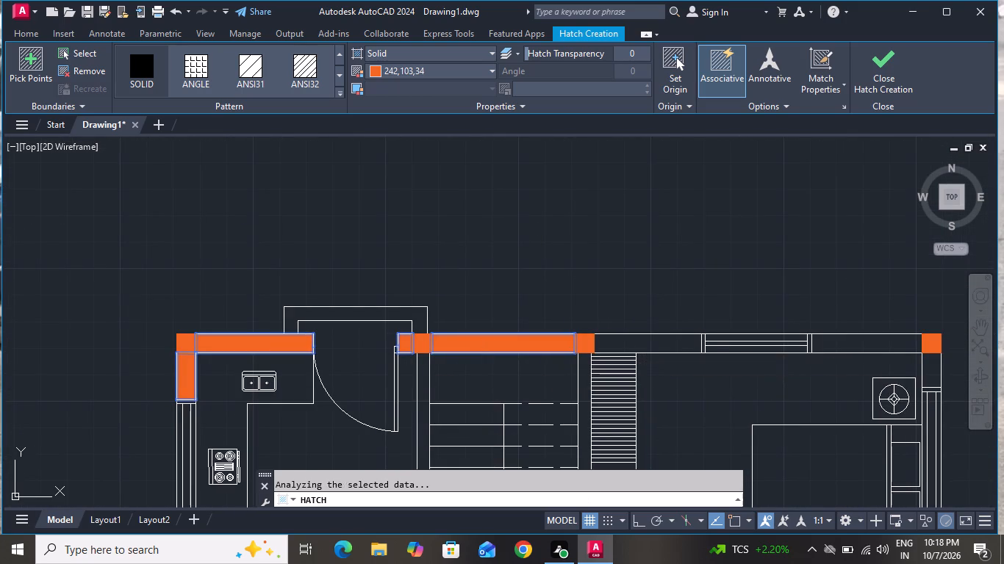
click(878, 343)
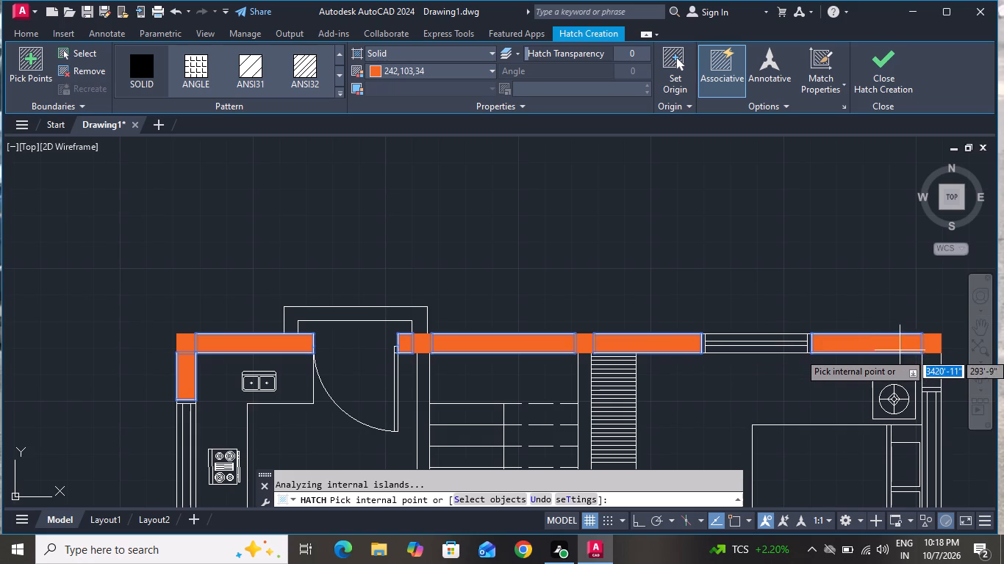
click(938, 377)
Fill the outer wall segments around the column between master bedroom and living, the wall dividing these rooms, and the dining-living wall.
scroll(705, 280, down, 3)
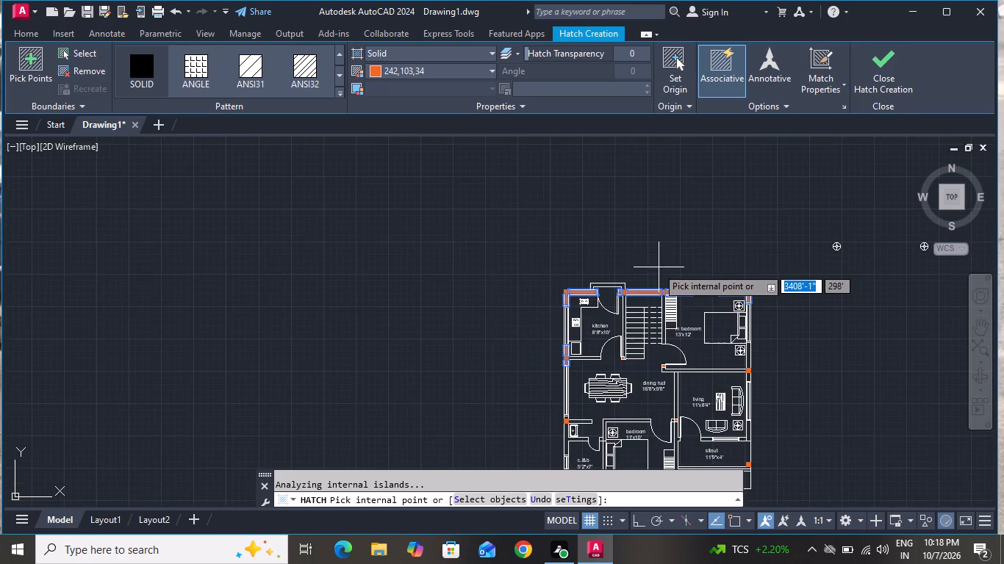
scroll(657, 267, down, 2)
scroll(687, 311, up, 4)
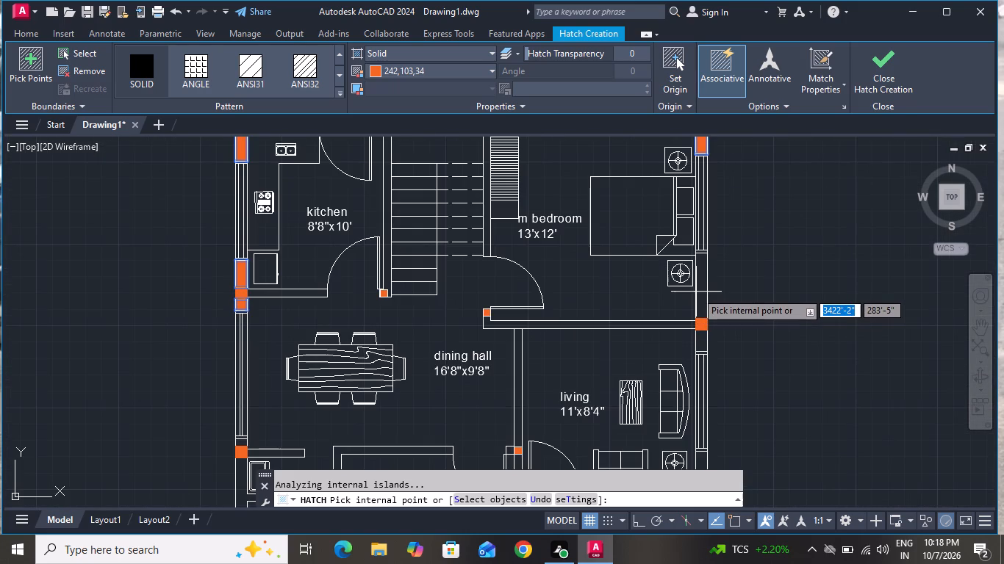
click(700, 290)
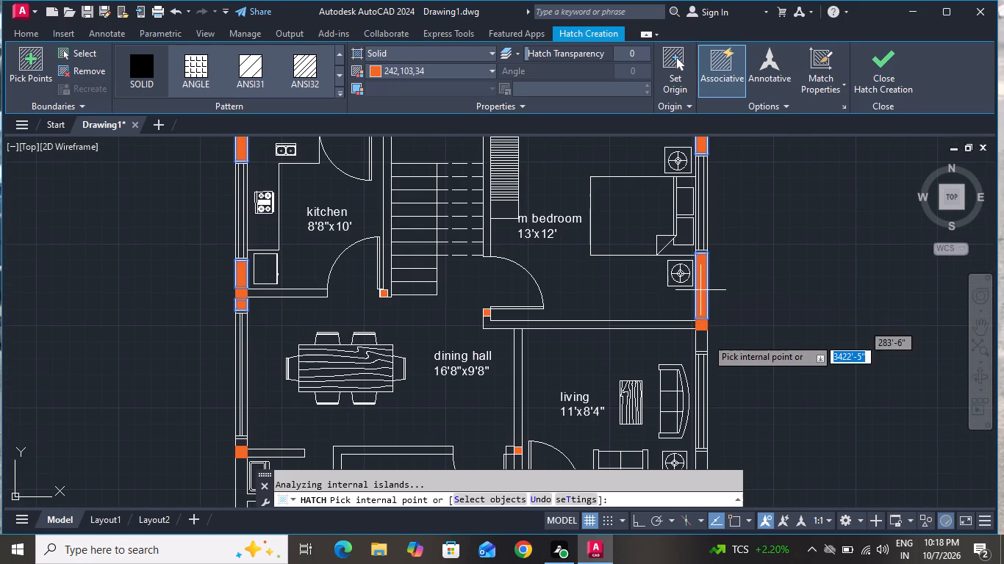
click(706, 346)
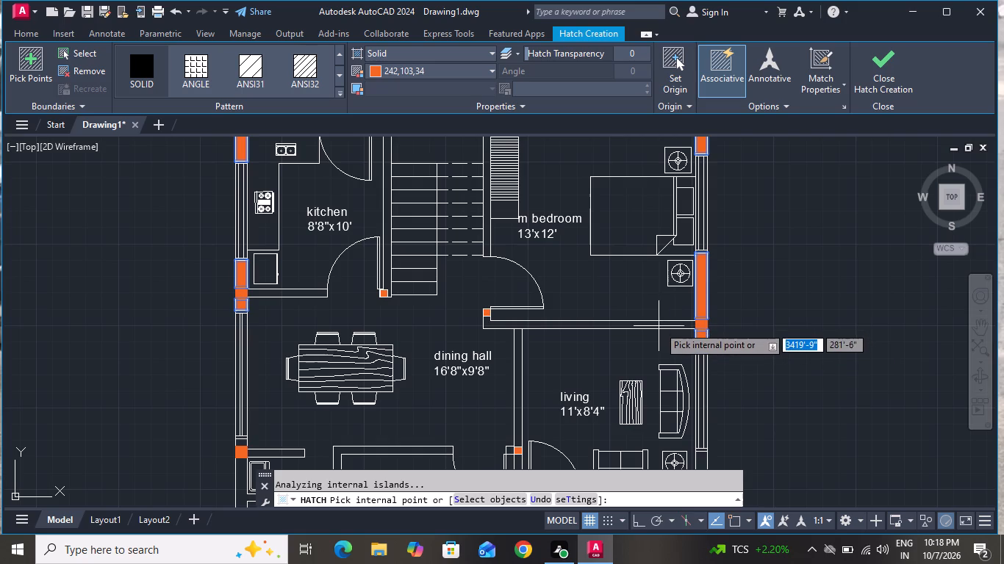
click(659, 326)
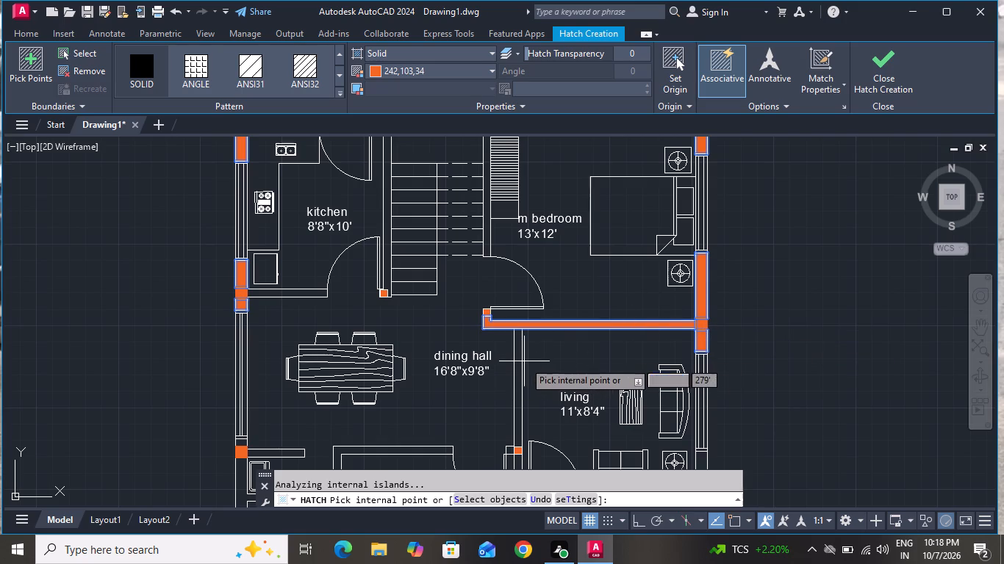
click(519, 362)
Fill the outer wall segment below the living room's side window and the adjoining short segment of the living-sitout wall.
scroll(597, 305, down, 1)
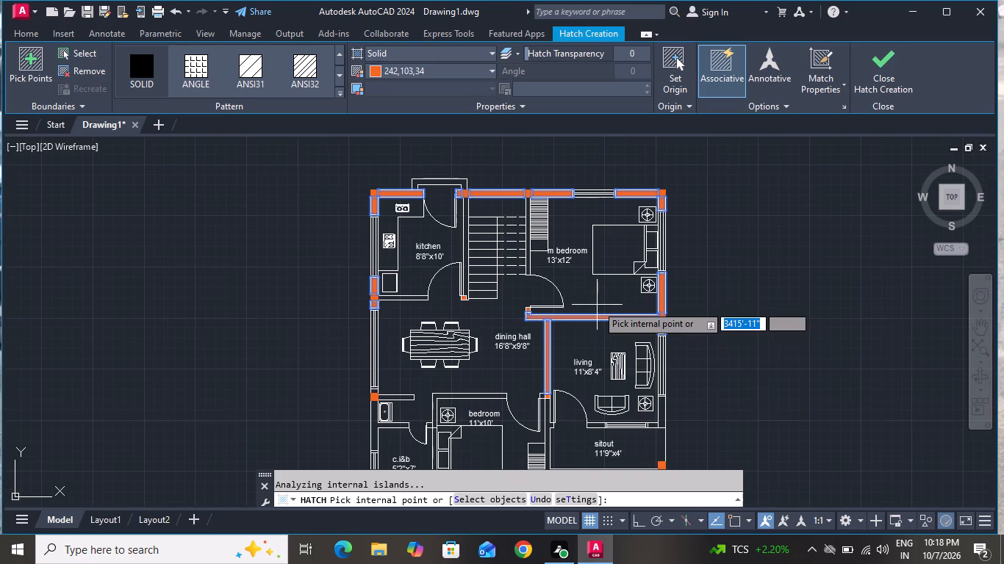
scroll(659, 429, up, 2)
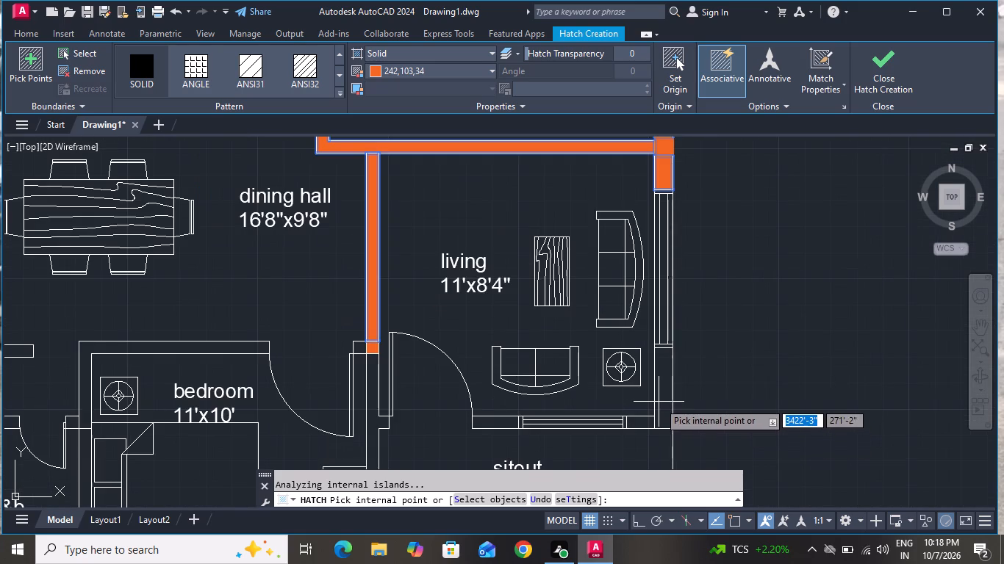
click(660, 401)
click(634, 422)
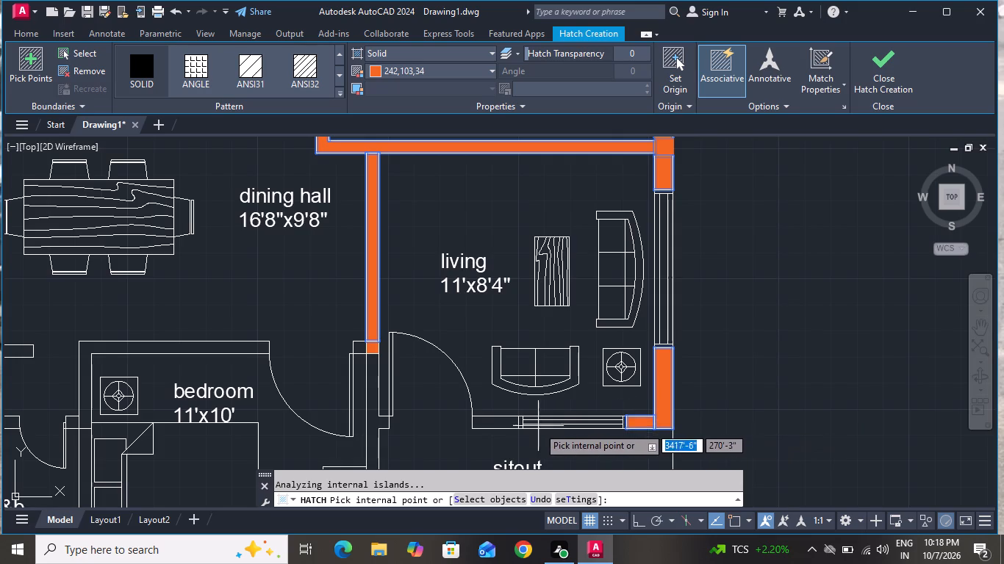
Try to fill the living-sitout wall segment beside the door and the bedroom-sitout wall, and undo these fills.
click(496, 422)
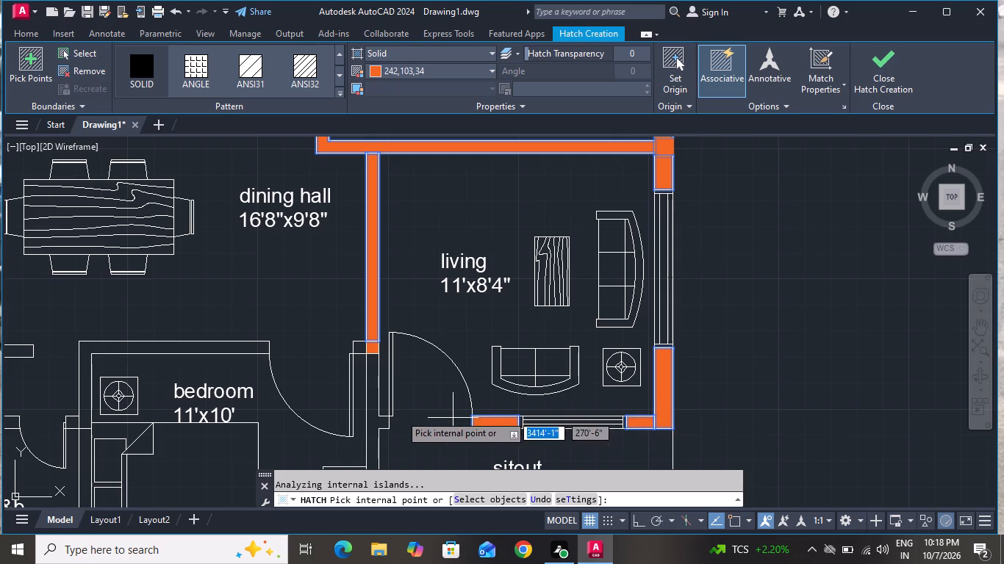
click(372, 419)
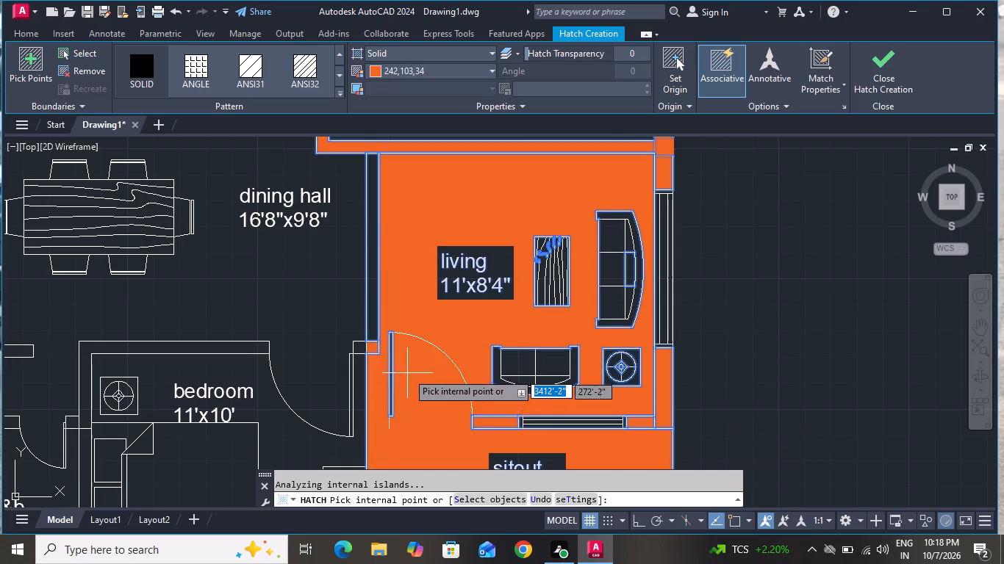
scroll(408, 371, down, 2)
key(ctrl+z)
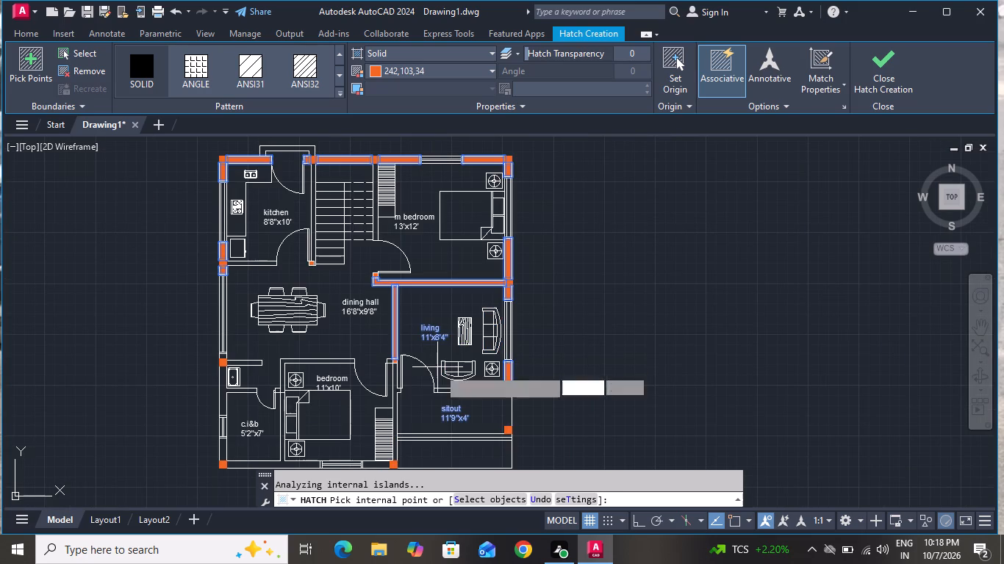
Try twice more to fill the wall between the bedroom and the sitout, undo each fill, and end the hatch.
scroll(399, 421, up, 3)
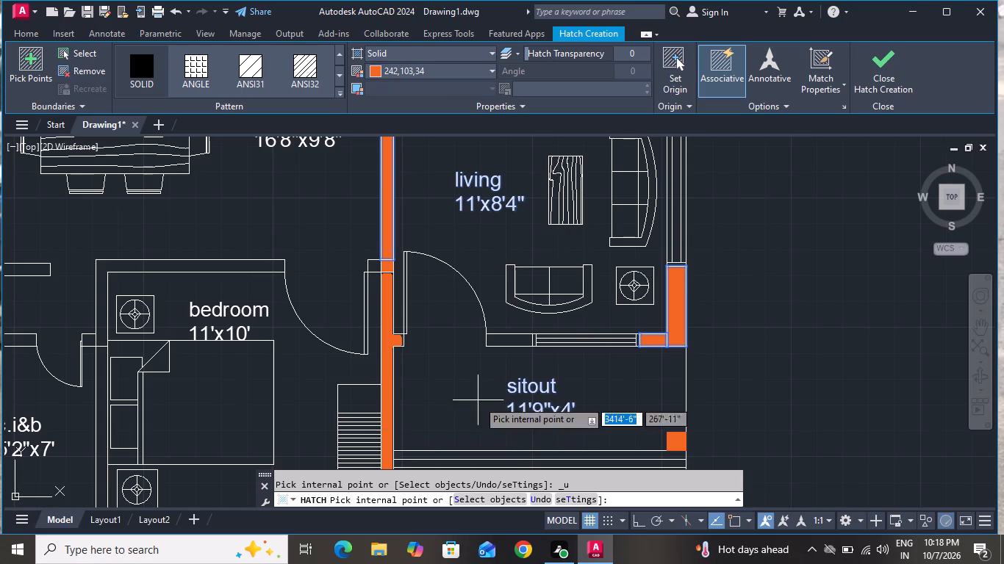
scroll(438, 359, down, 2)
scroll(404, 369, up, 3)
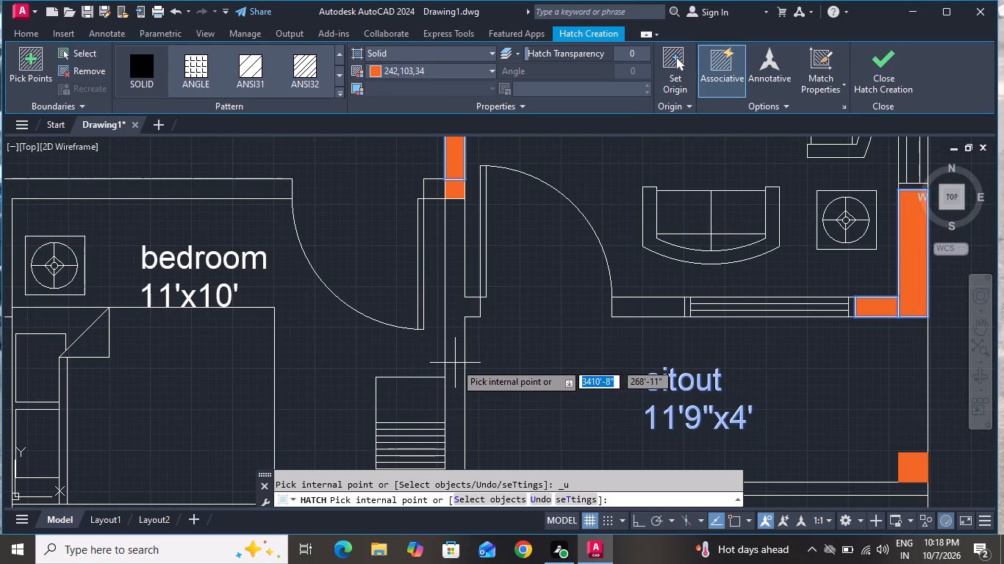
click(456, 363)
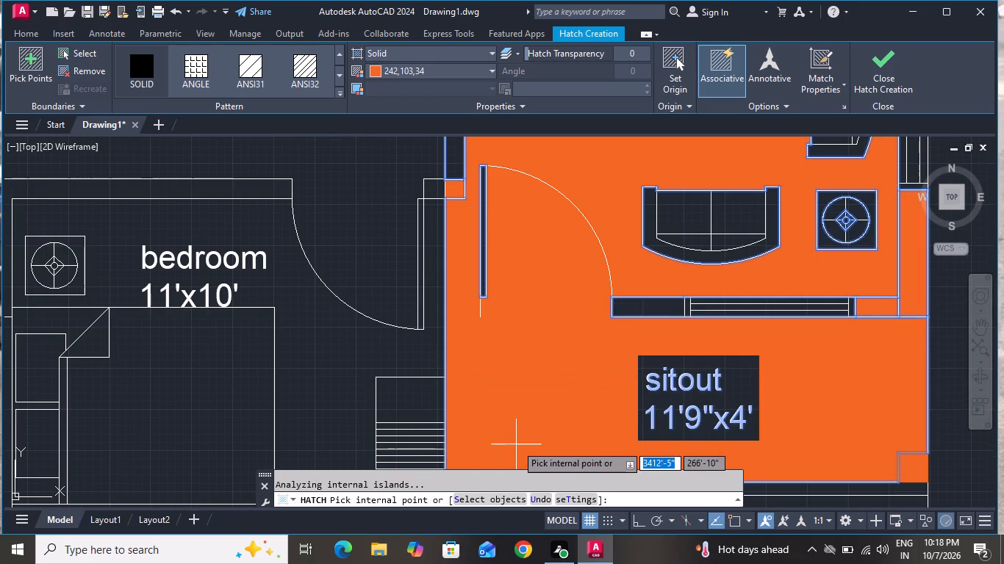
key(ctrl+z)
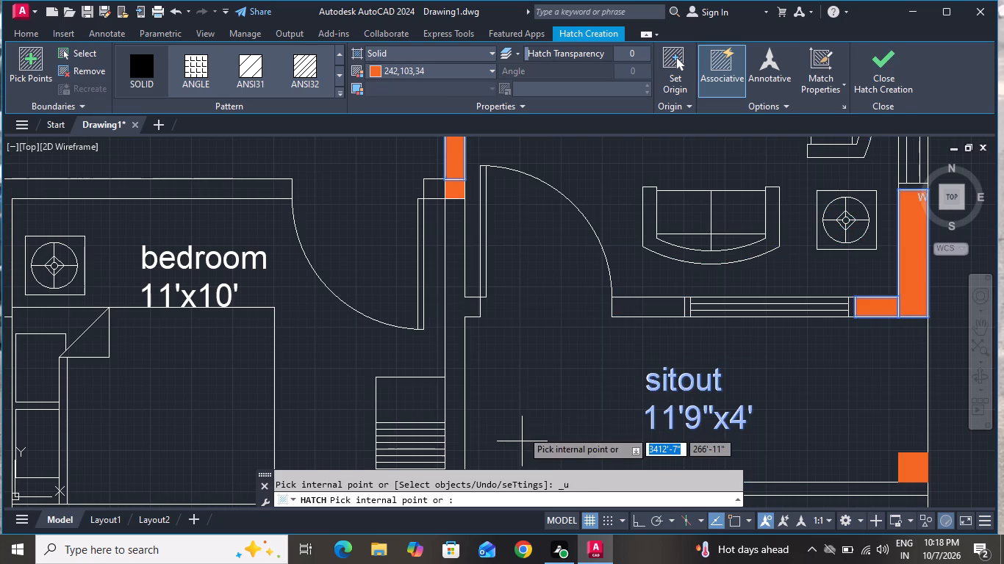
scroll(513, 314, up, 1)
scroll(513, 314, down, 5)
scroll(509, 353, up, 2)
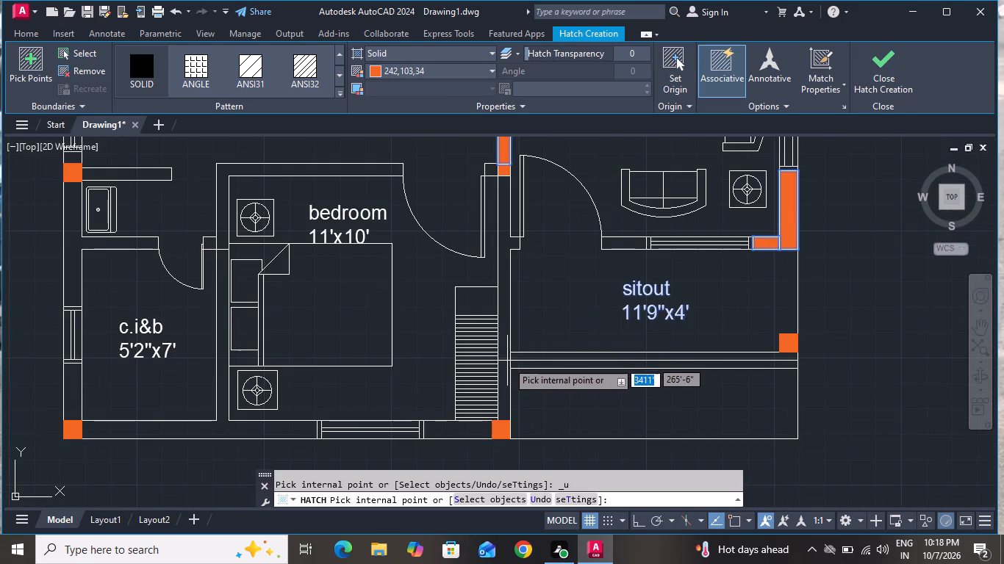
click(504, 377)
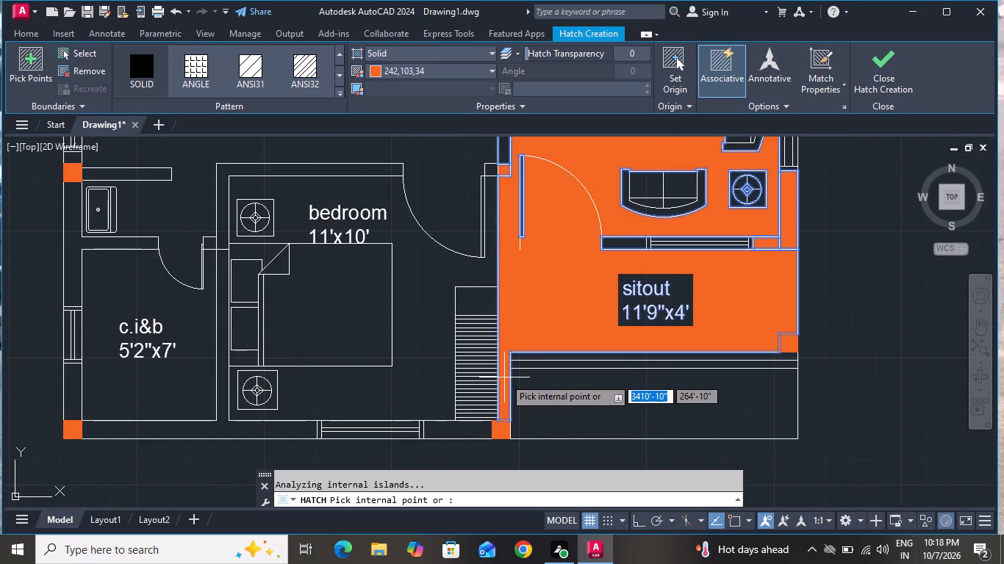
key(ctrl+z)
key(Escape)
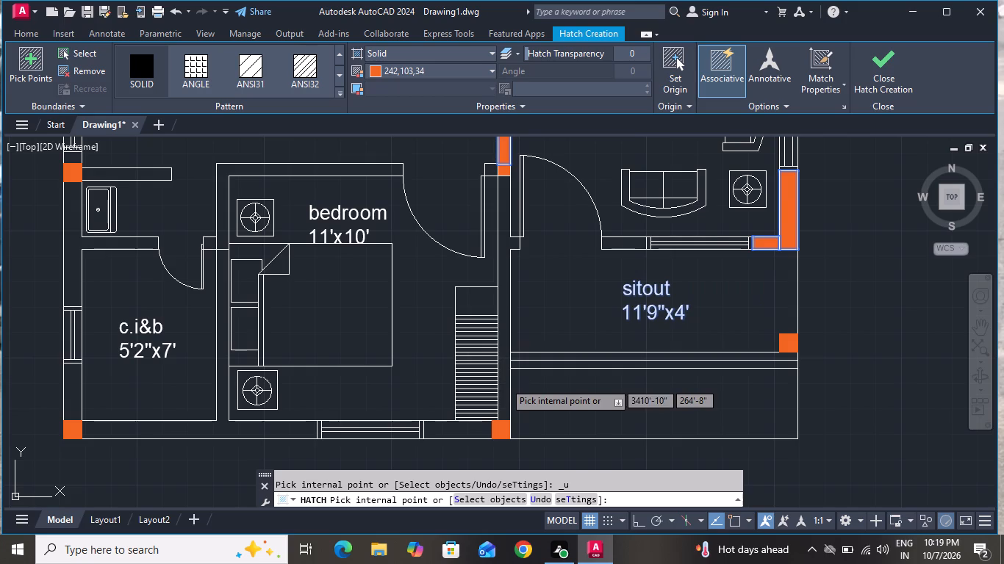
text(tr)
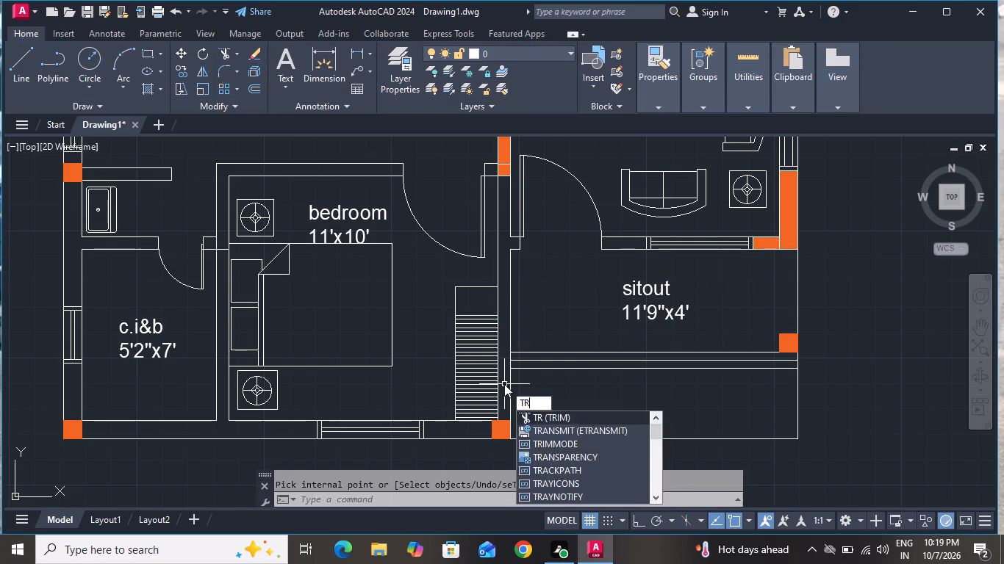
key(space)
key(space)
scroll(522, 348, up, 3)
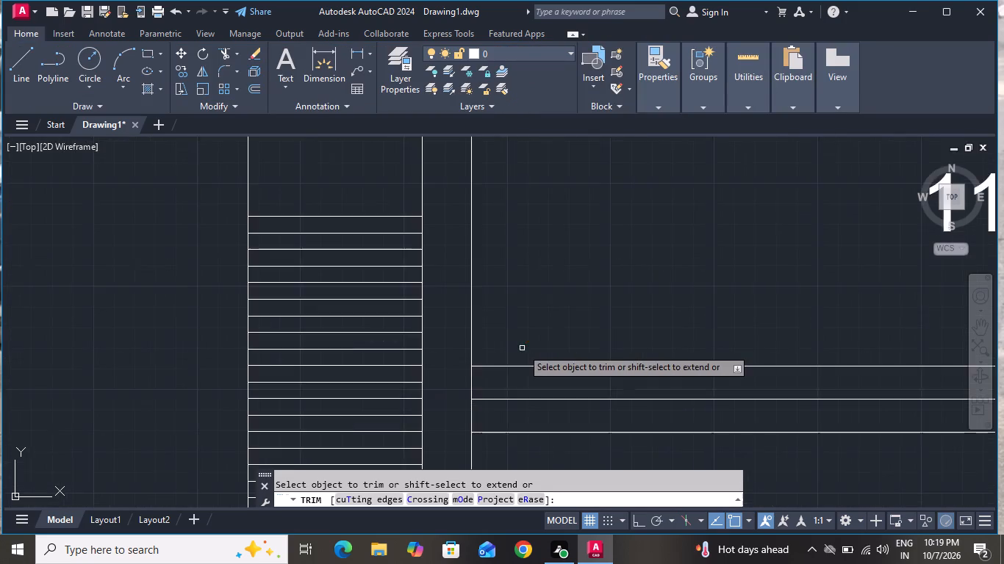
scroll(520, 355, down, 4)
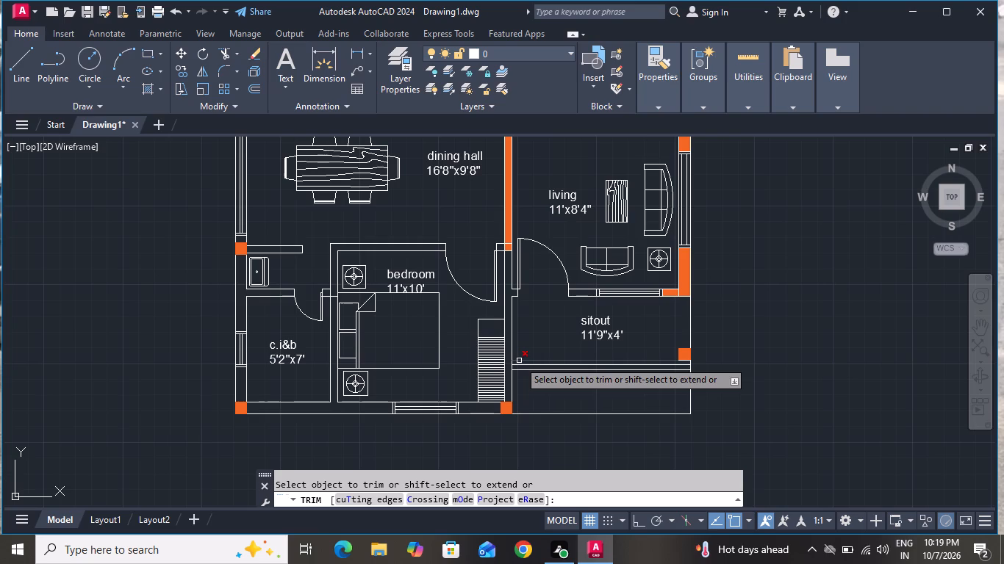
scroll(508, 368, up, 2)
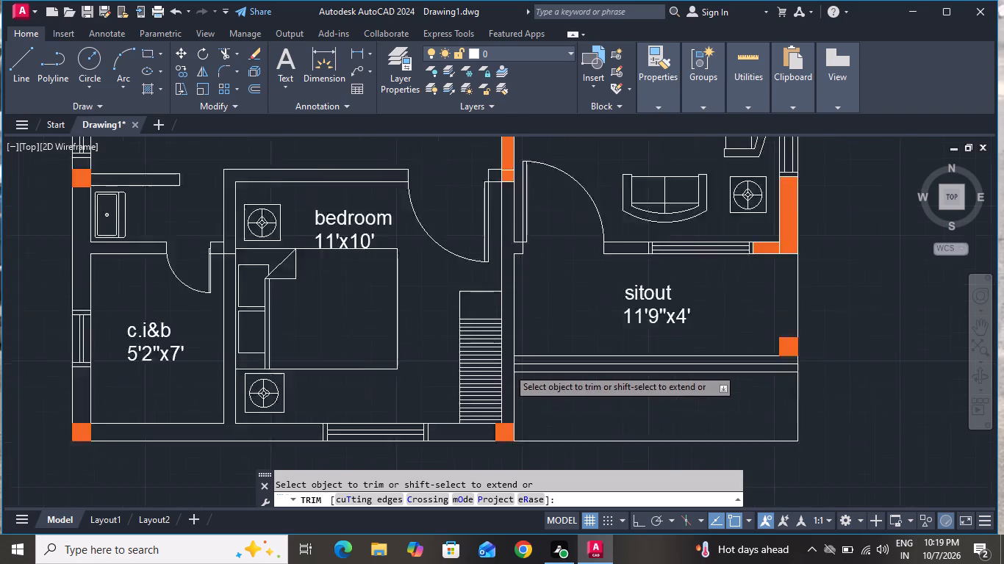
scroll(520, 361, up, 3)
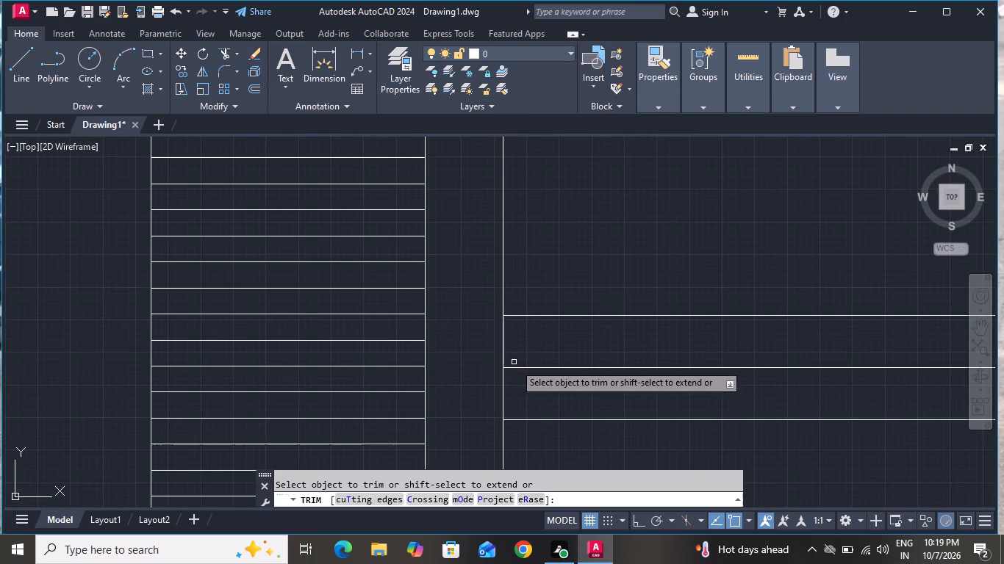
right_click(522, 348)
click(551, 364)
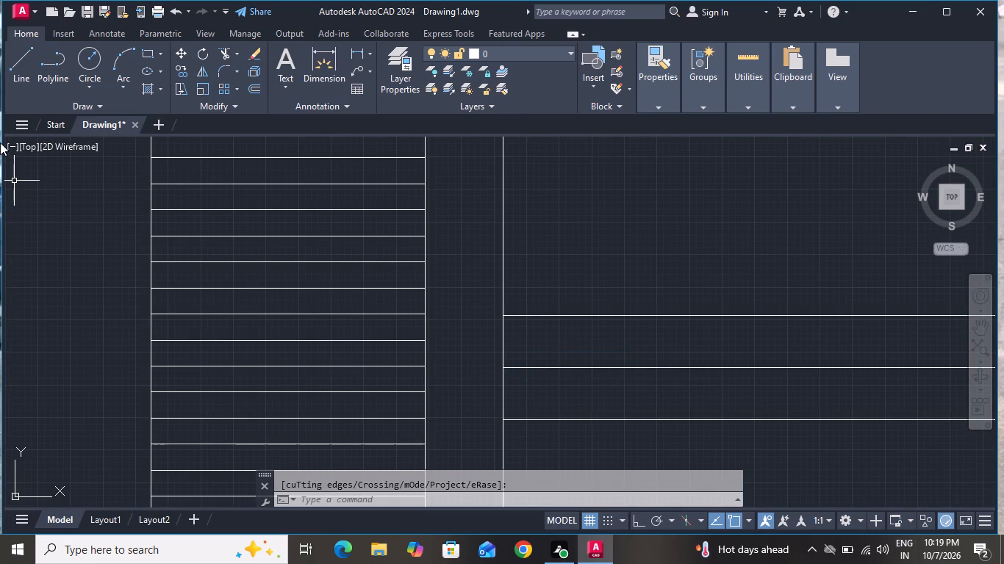
Change the colour of the solid wall hatch to black (0,0,0), leaving the column hatches out of the selection.
scroll(159, 225, down, 2)
scroll(229, 287, down, 5)
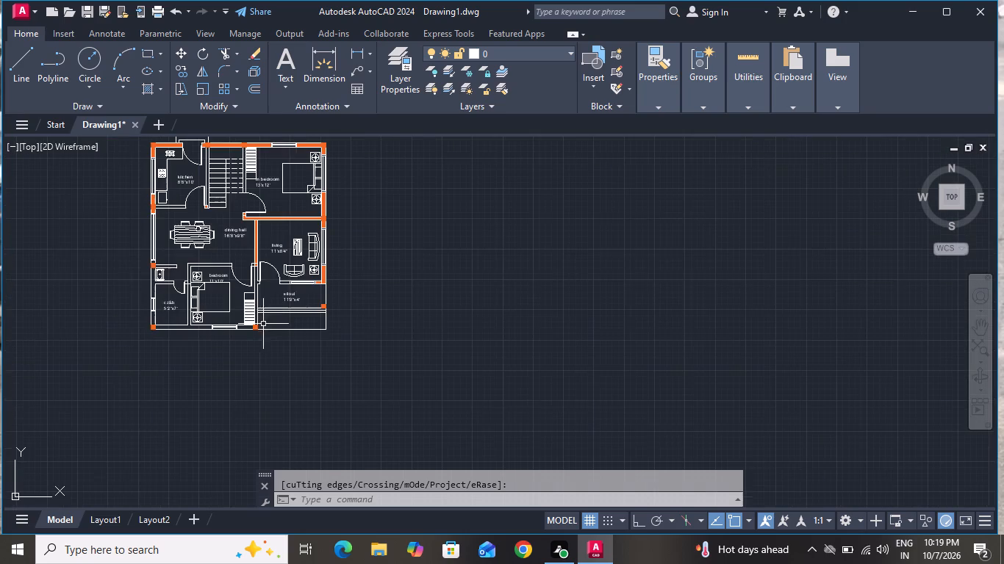
scroll(285, 139, up, 3)
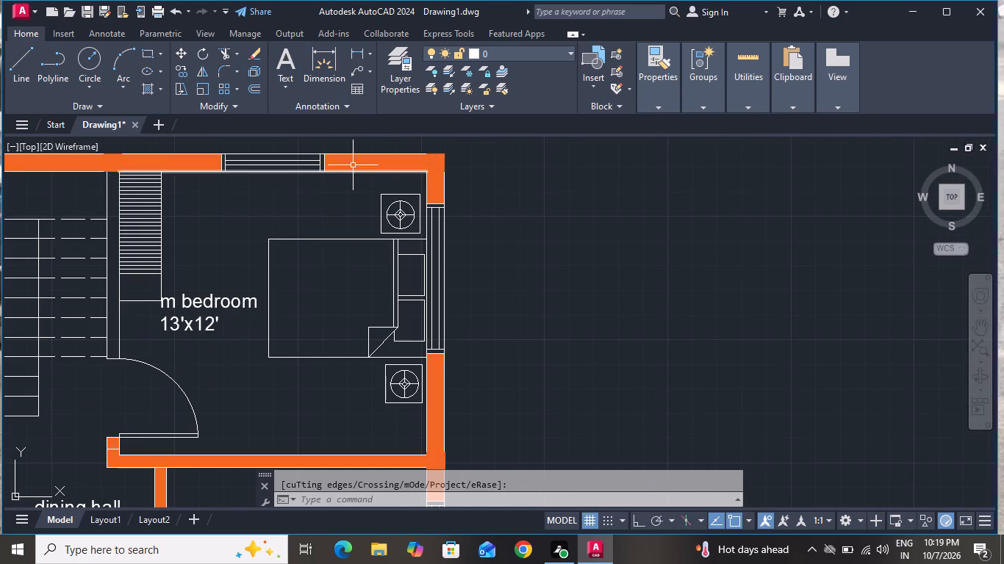
click(354, 164)
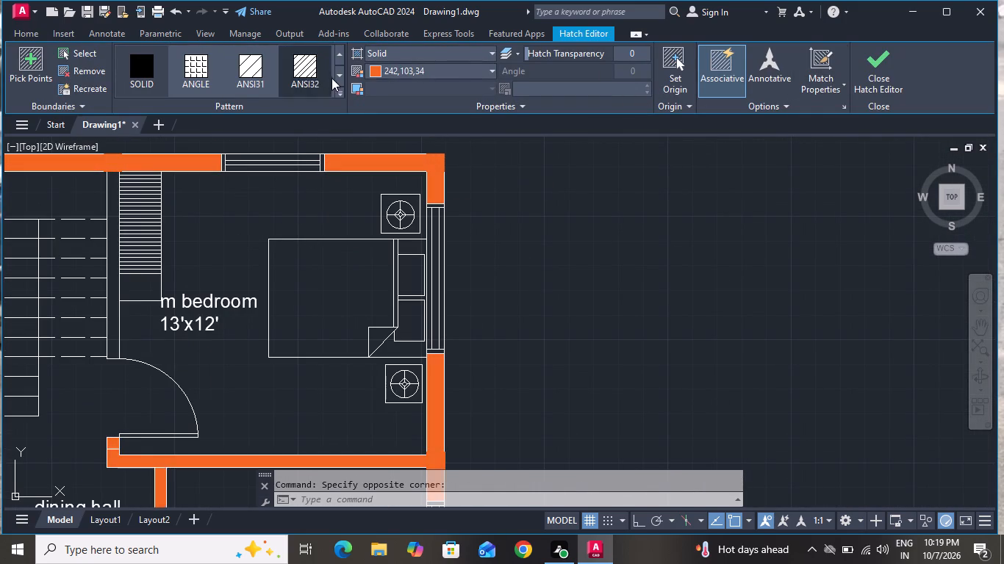
click(405, 65)
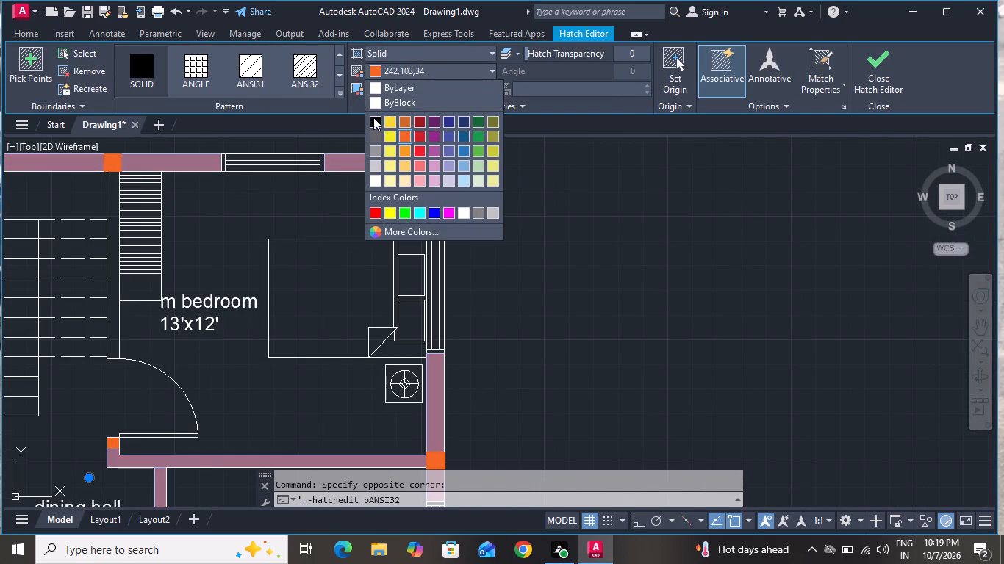
click(373, 118)
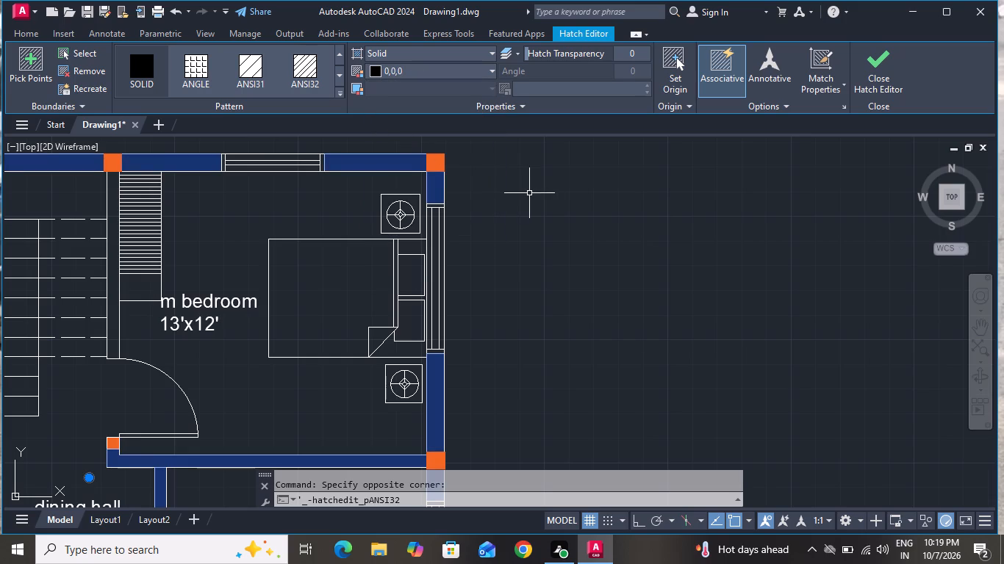
key(Escape)
scroll(531, 194, down, 2)
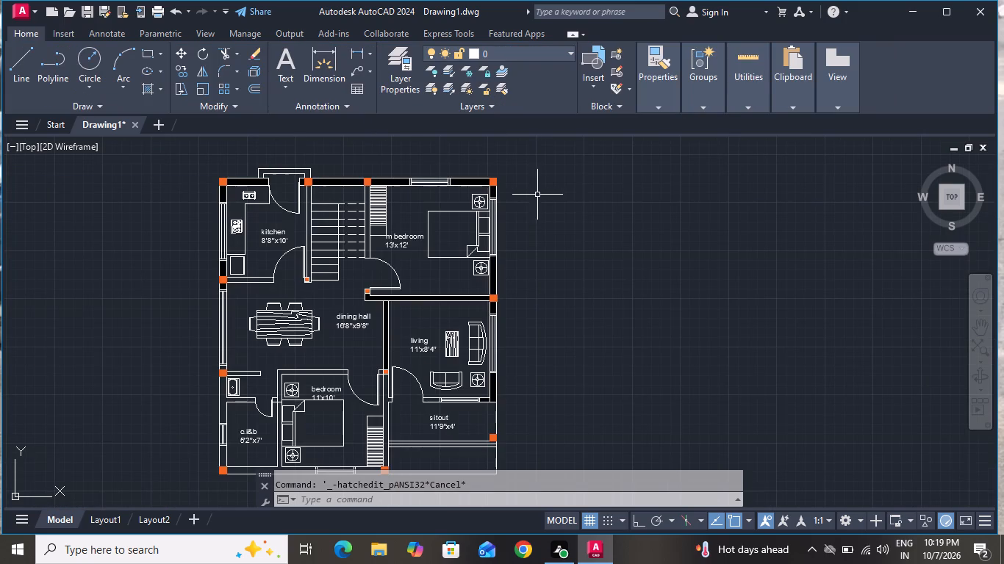
Start a solid hatch and fill the kitchen-dining hall wall and the wall between the kitchen and the staircase.
click(149, 84)
scroll(257, 289, up, 3)
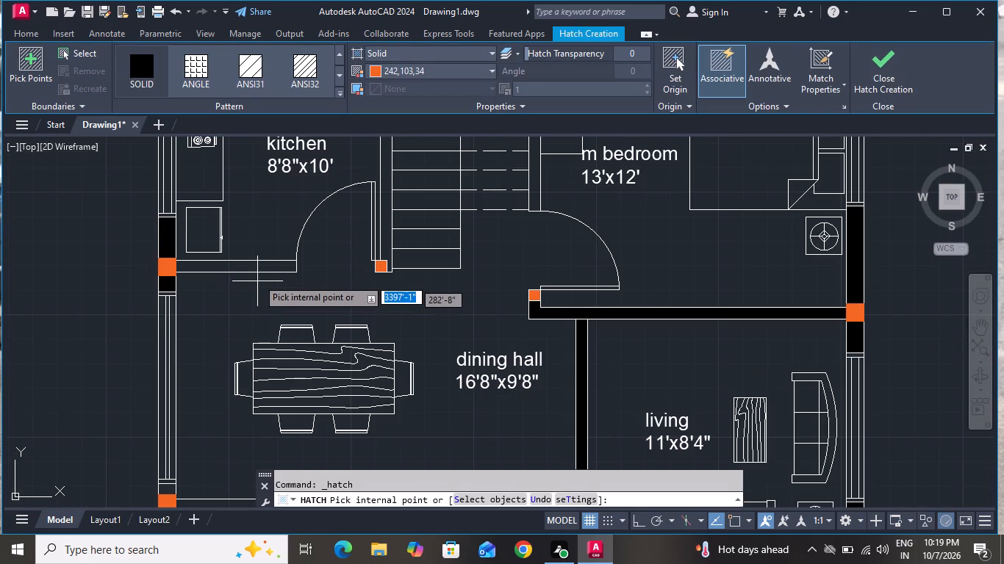
click(259, 261)
scroll(326, 280, down, 2)
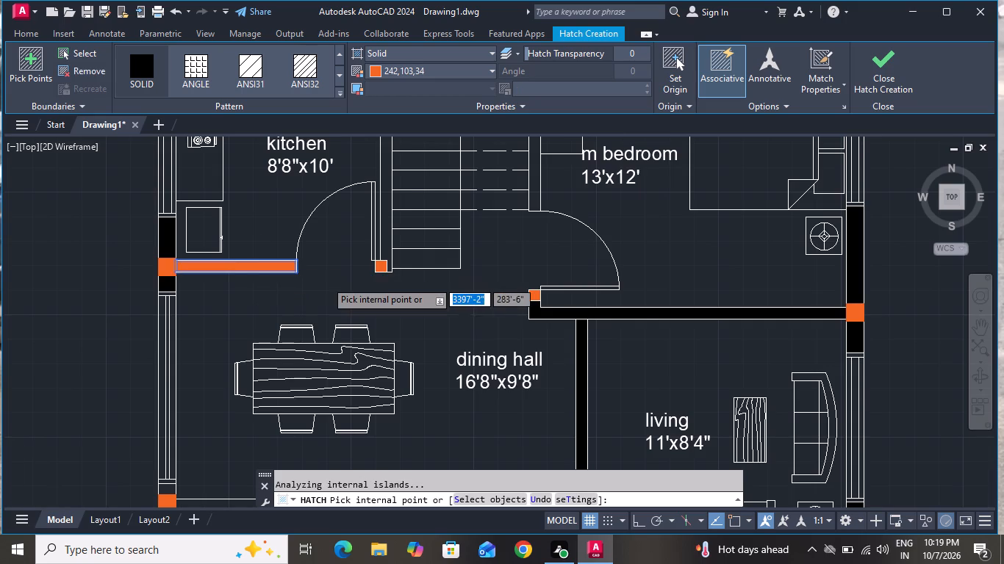
scroll(365, 184, up, 2)
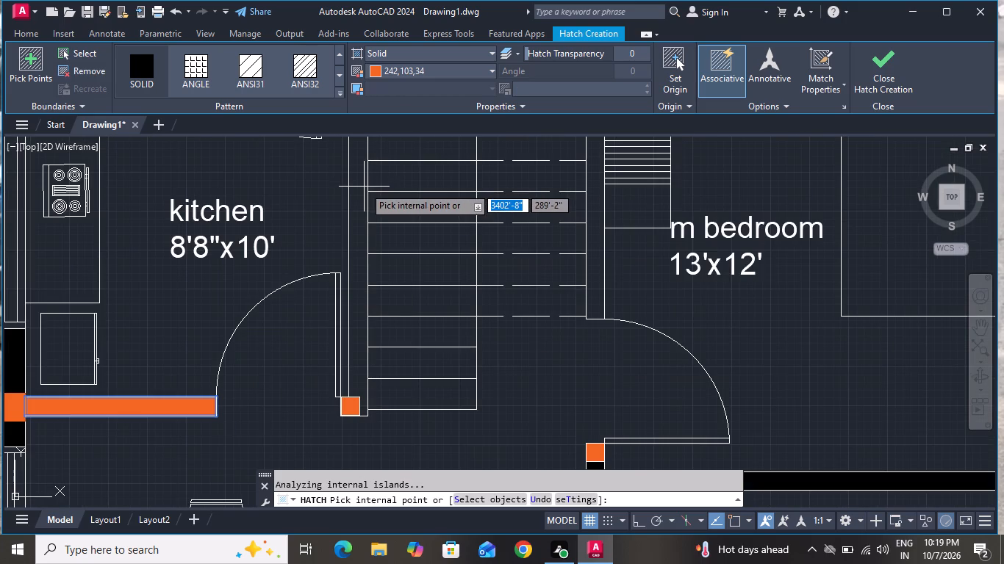
click(359, 192)
Fill the short wall above the wash basin and the outer segment below the dining hall window, try the outer wall beside the basin, and end the hatch.
scroll(373, 288, down, 3)
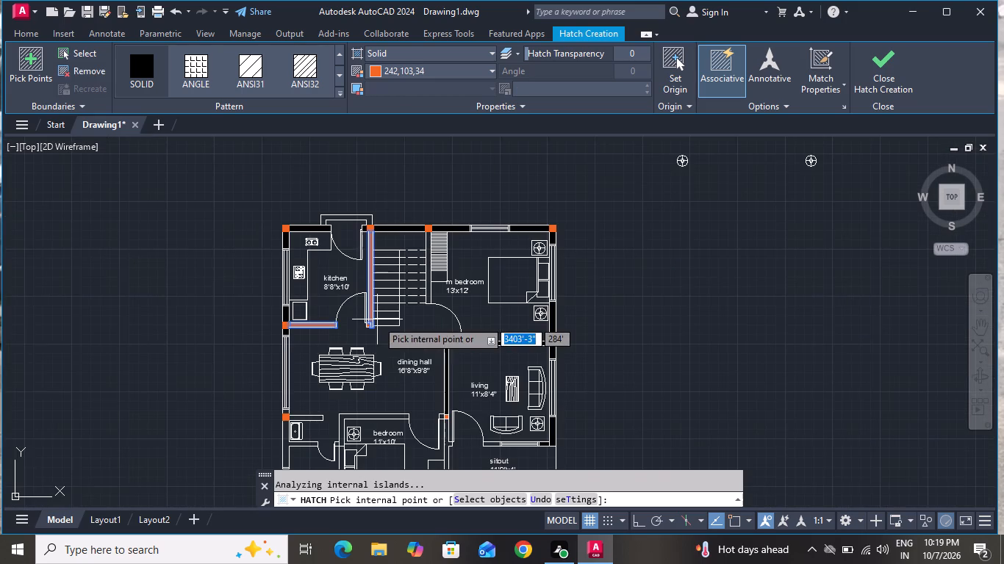
scroll(461, 374, down, 2)
scroll(460, 370, up, 1)
scroll(366, 423, down, 1)
scroll(366, 423, up, 2)
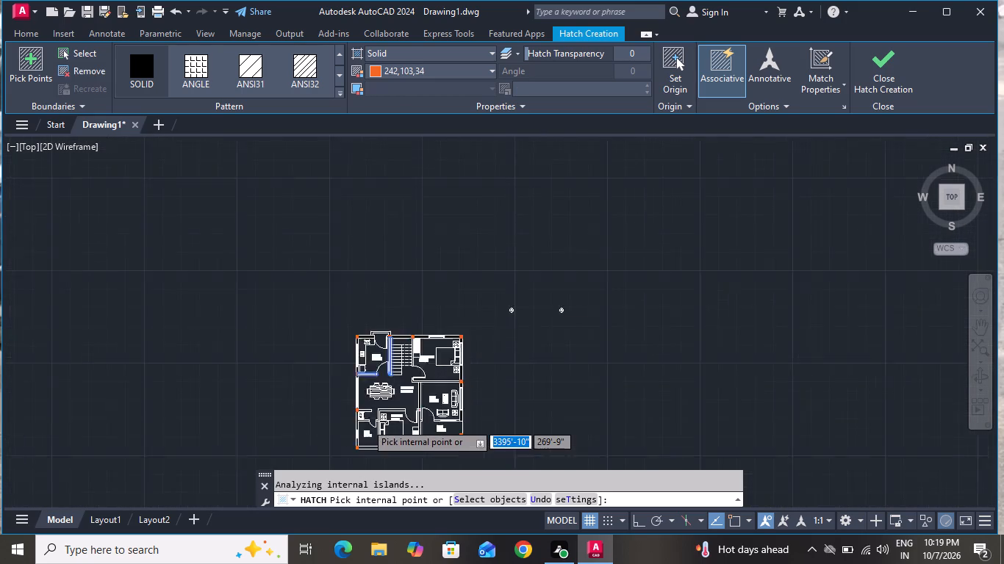
scroll(363, 417, up, 4)
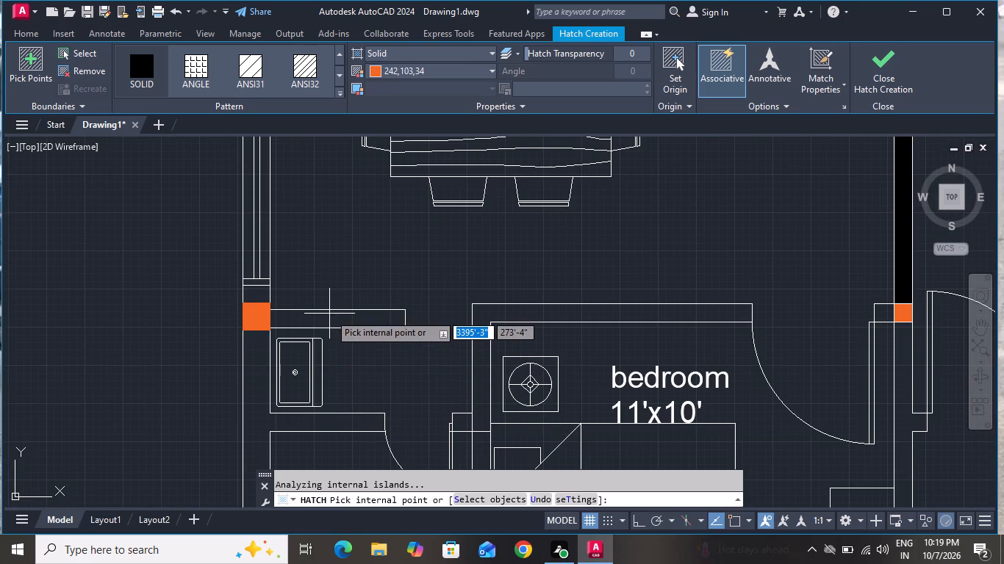
click(329, 314)
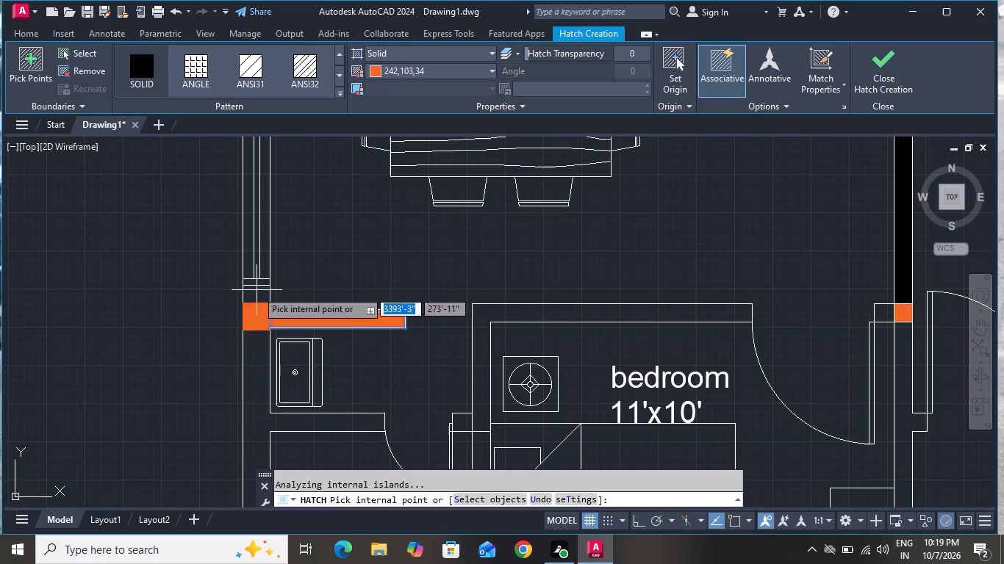
click(257, 290)
click(259, 370)
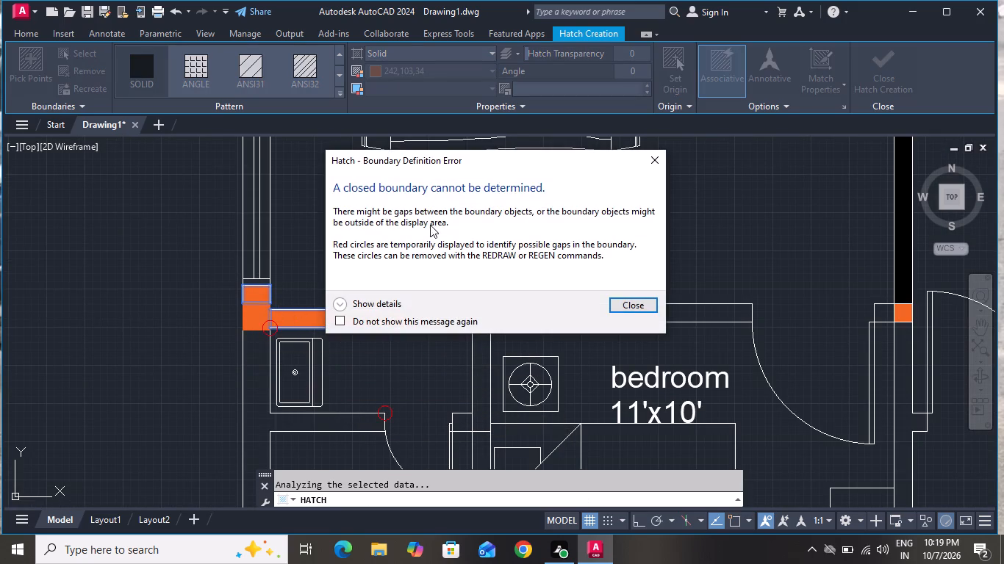
click(659, 159)
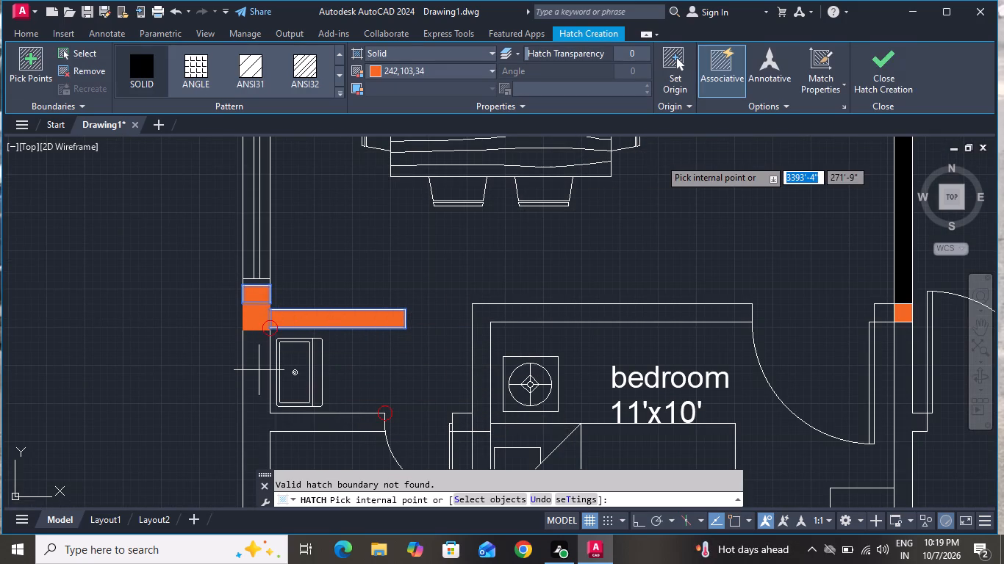
key(Escape)
Change the colour of the new kitchen and wash-area wall hatch to black (0,0,0).
scroll(596, 289, down, 2)
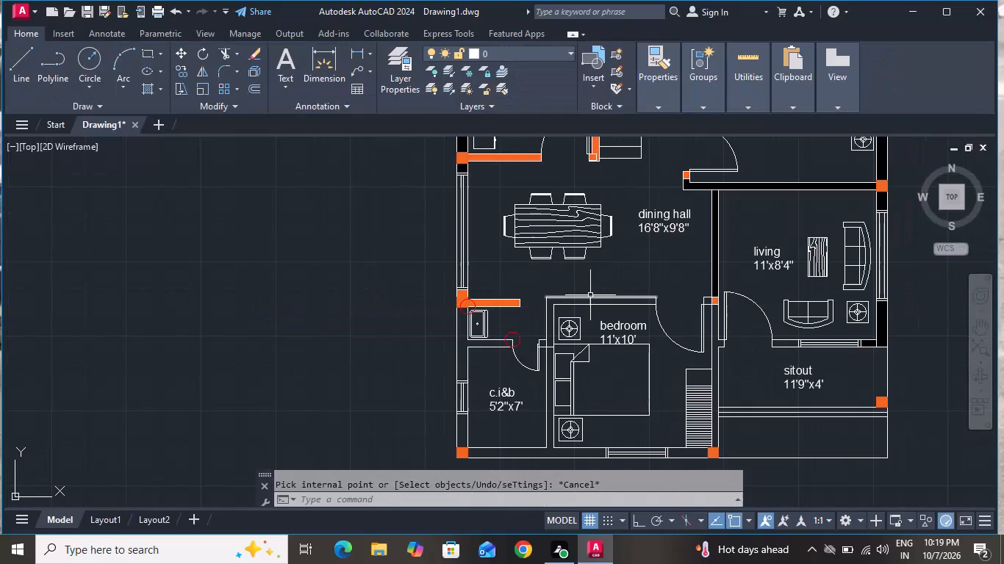
click(520, 157)
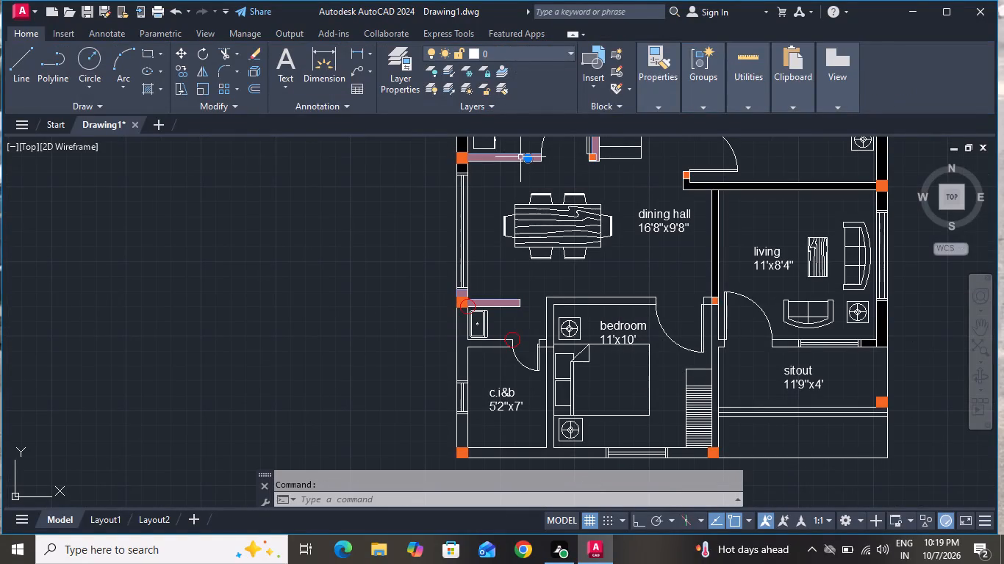
click(412, 69)
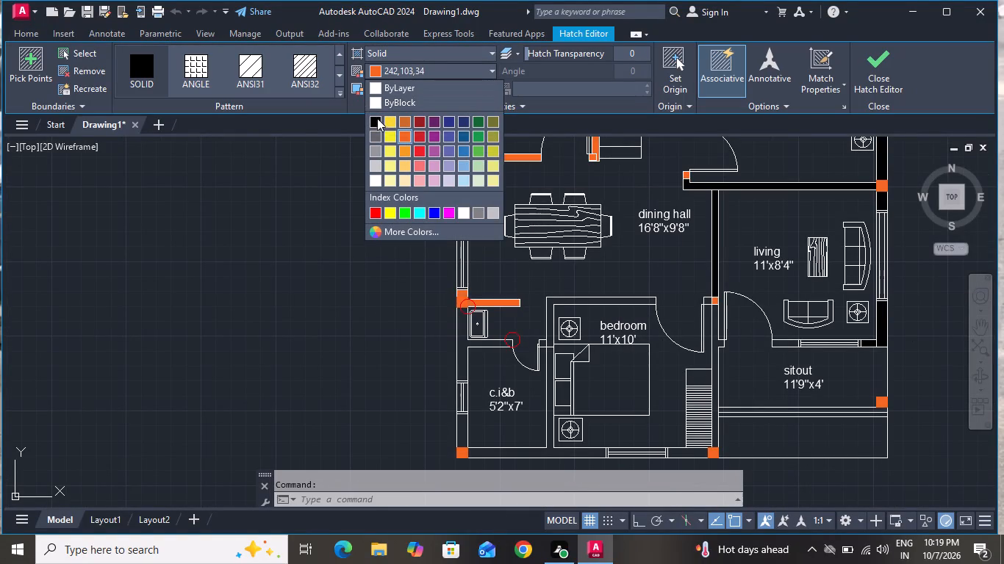
click(376, 120)
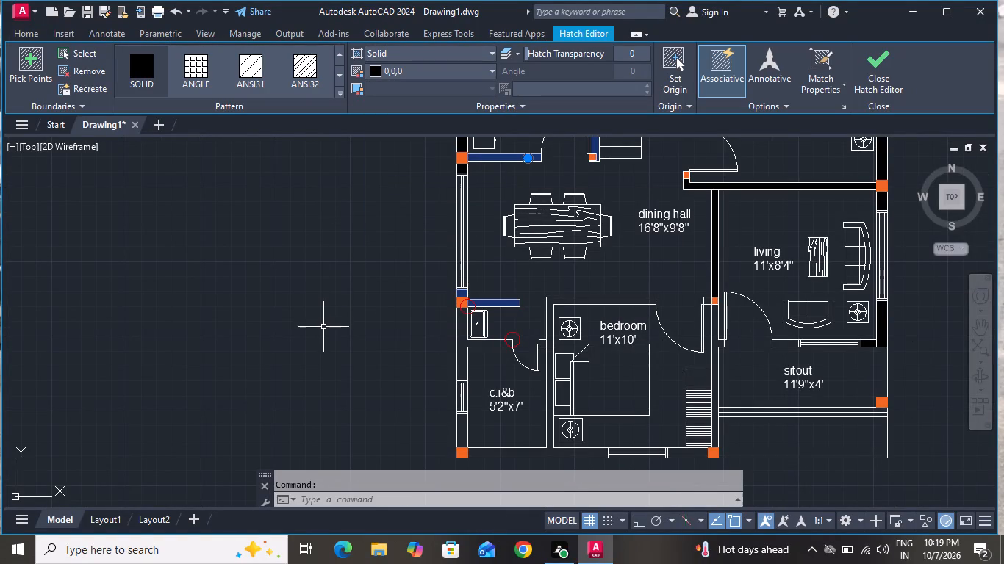
key(Escape)
Start a solid hatch and fill the outer wall beside the wash basin, the c.i&b door walls, the bedroom-dining wall and the c.i&b-bedroom wall.
scroll(332, 300, down, 2)
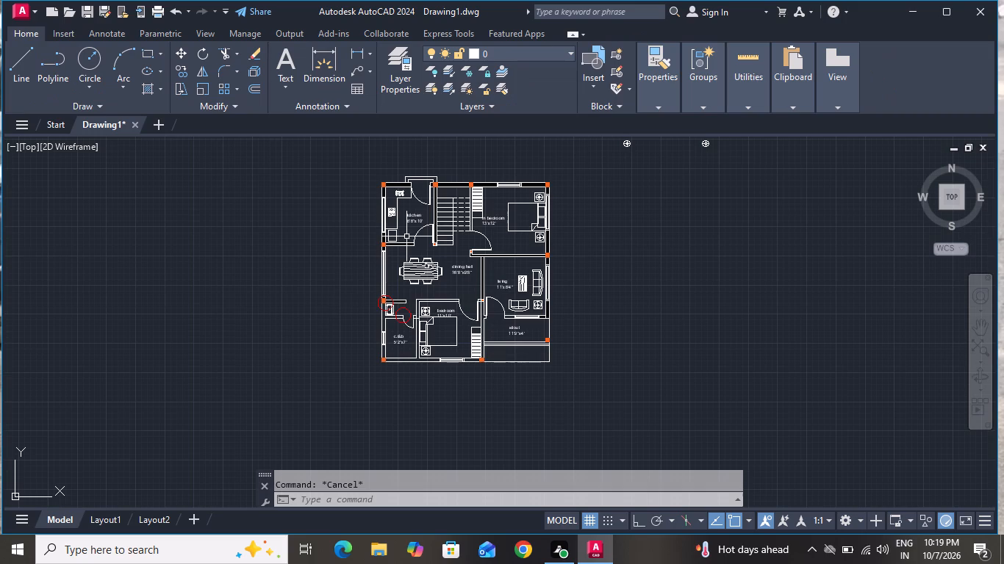
click(147, 88)
scroll(389, 324, up, 2)
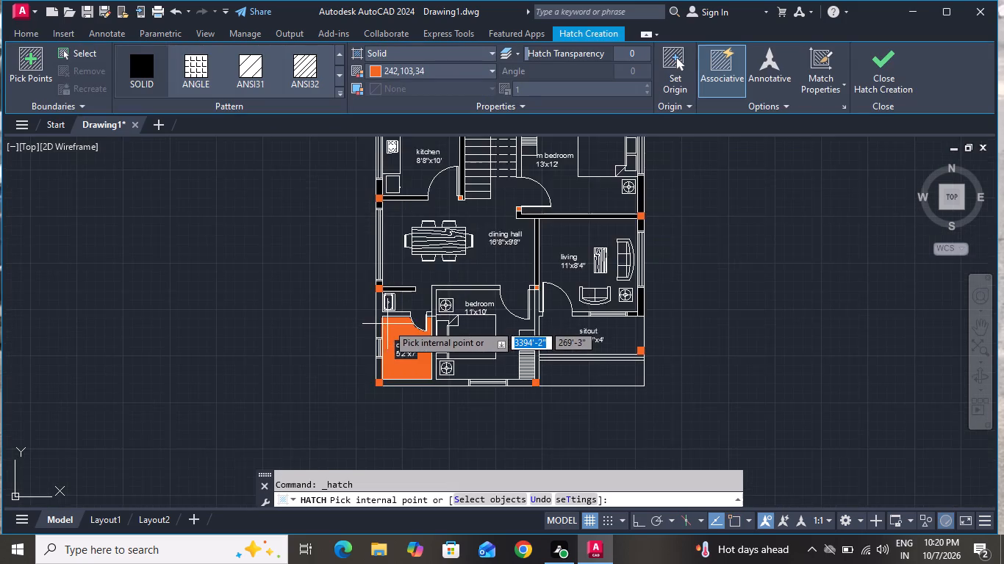
scroll(383, 322, up, 3)
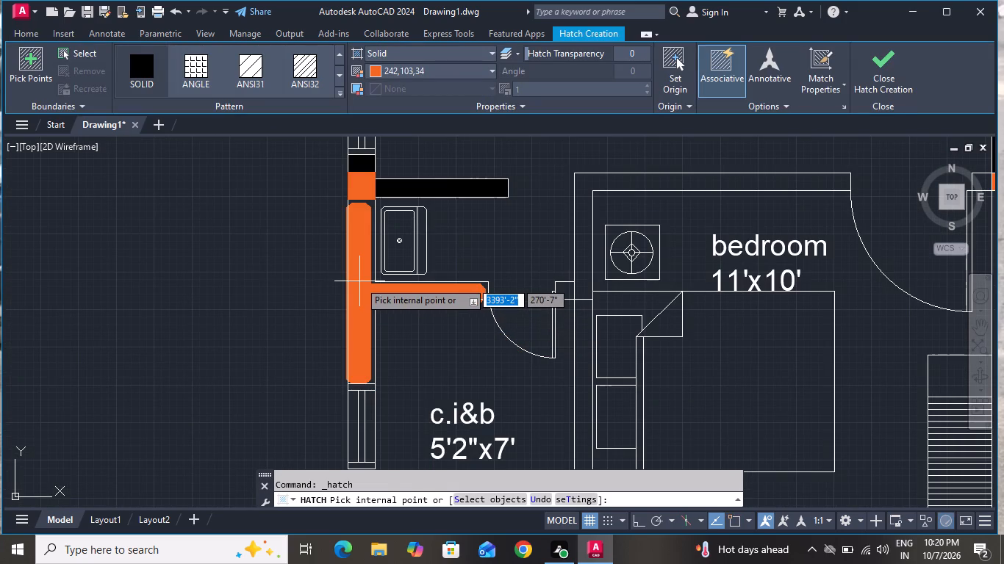
click(359, 281)
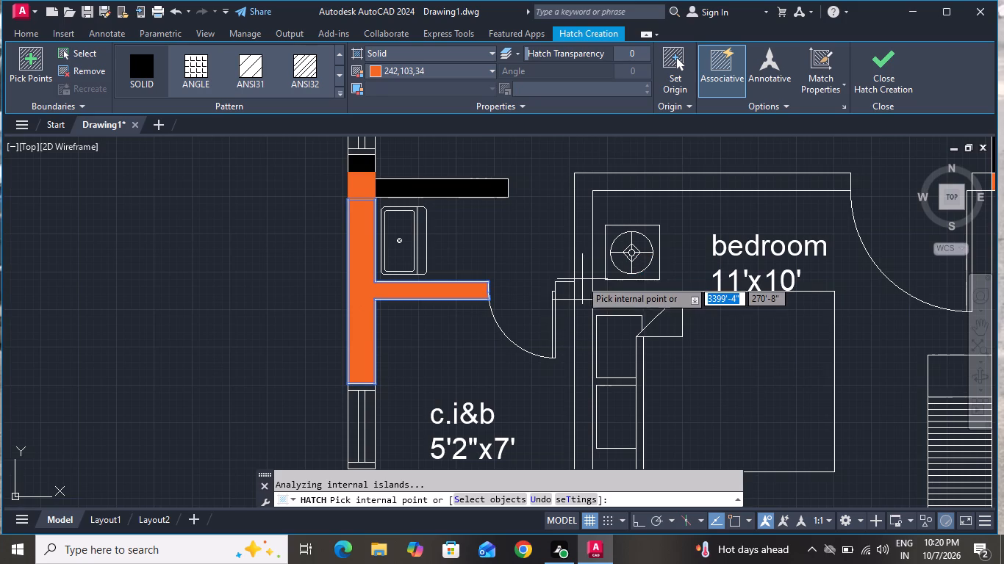
click(565, 289)
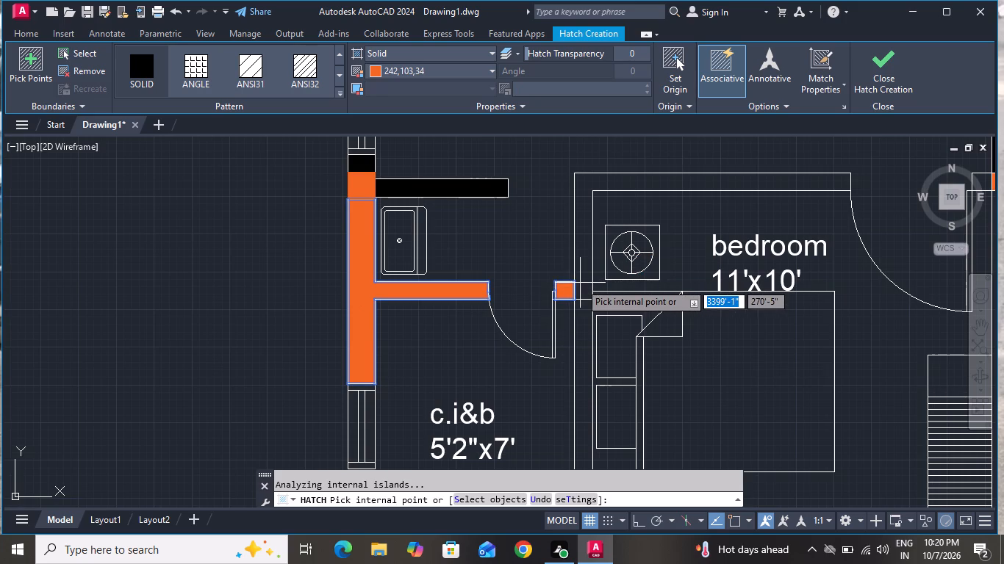
click(583, 278)
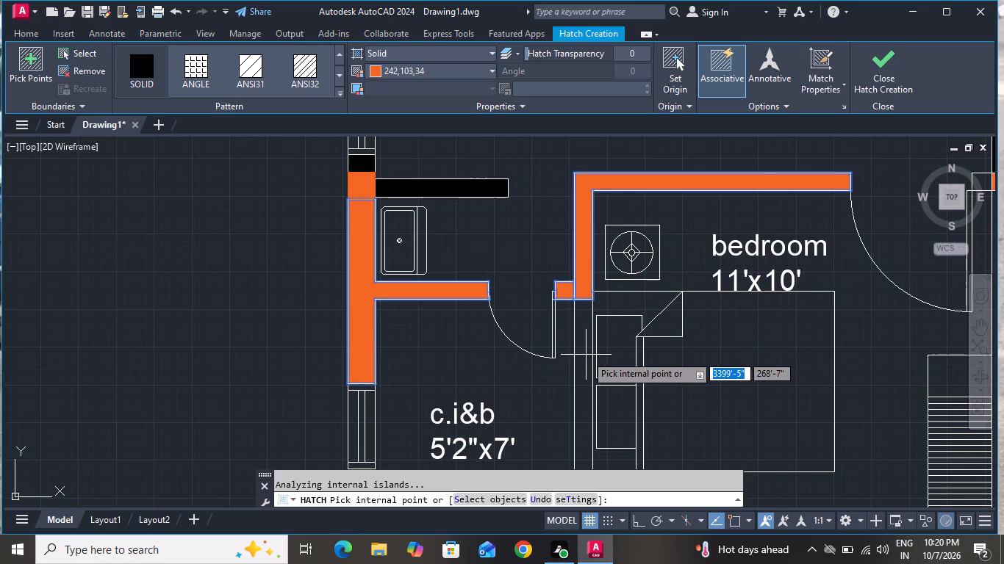
click(586, 355)
Fill the outer segments below the c.i&b window and beside the bedroom window, the bedroom-sitout wall and the living-sitout segment beside the door, ending the hatch.
scroll(584, 241, down, 3)
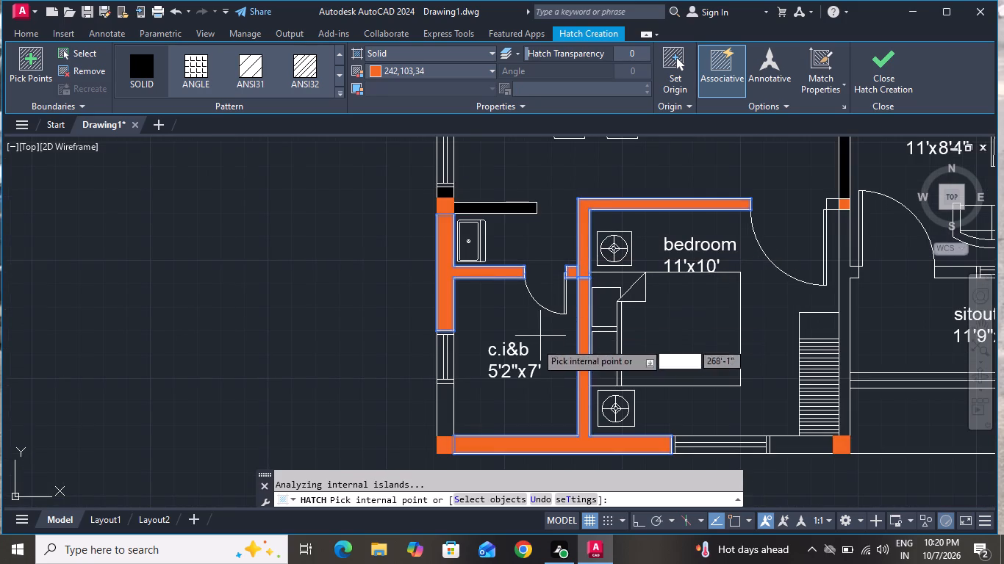
click(442, 402)
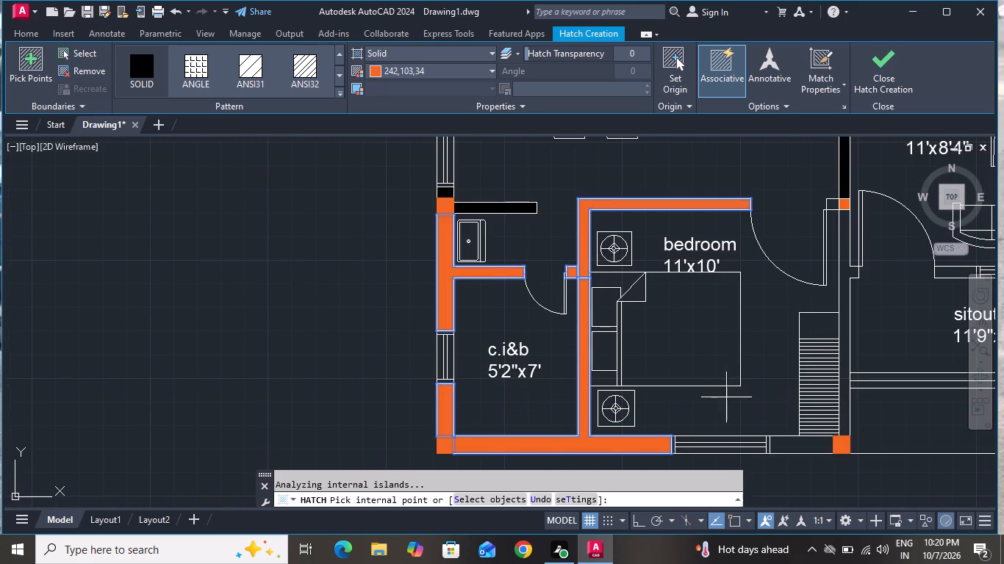
click(800, 442)
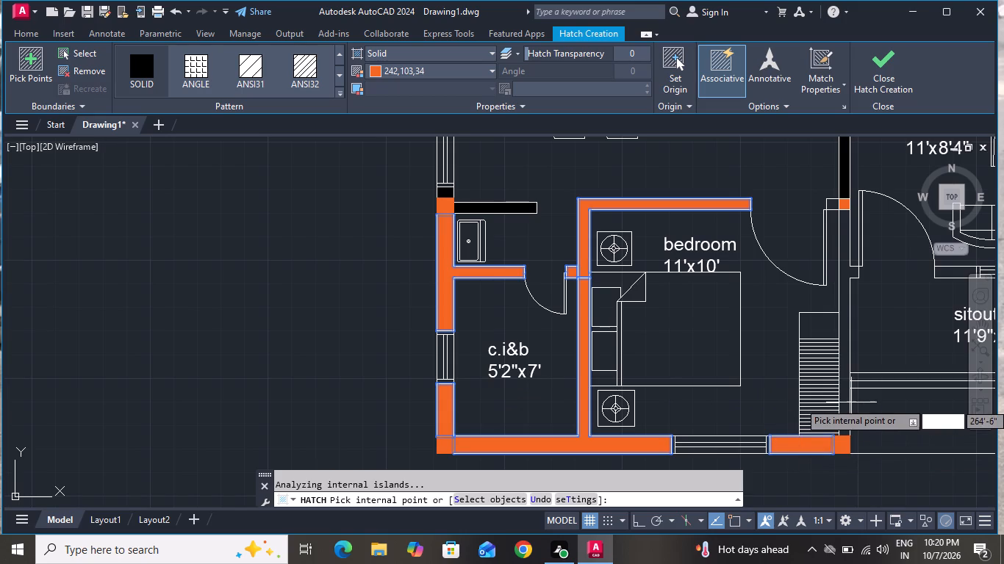
click(846, 401)
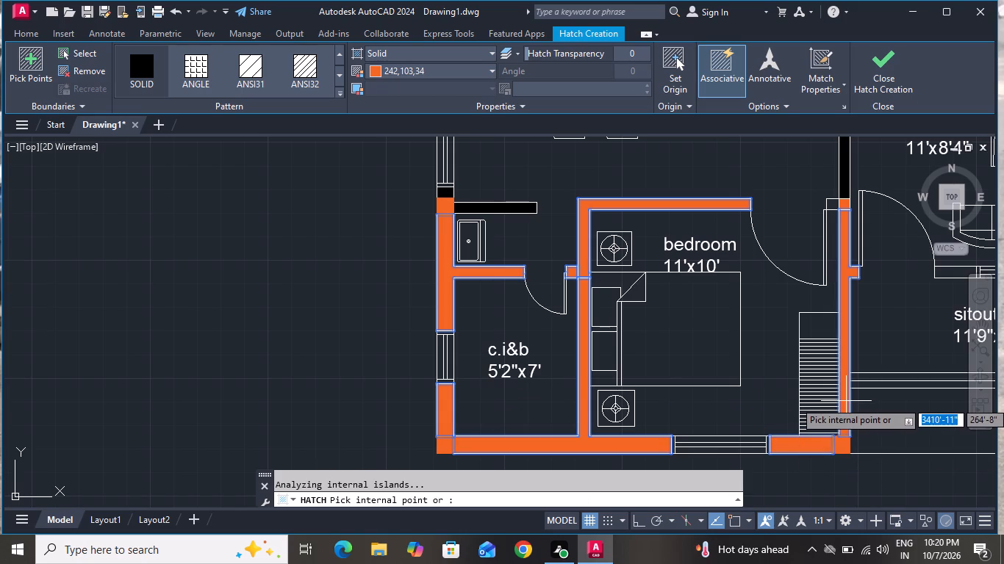
scroll(851, 399, down, 2)
scroll(851, 399, up, 1)
scroll(850, 392, down, 1)
scroll(847, 391, up, 1)
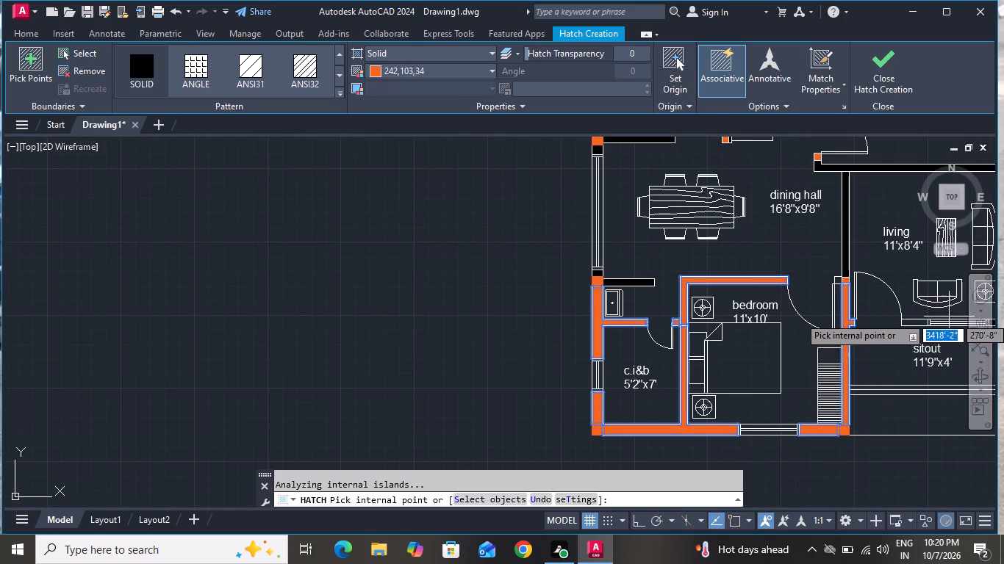
scroll(935, 316, down, 1)
scroll(931, 319, up, 2)
click(923, 322)
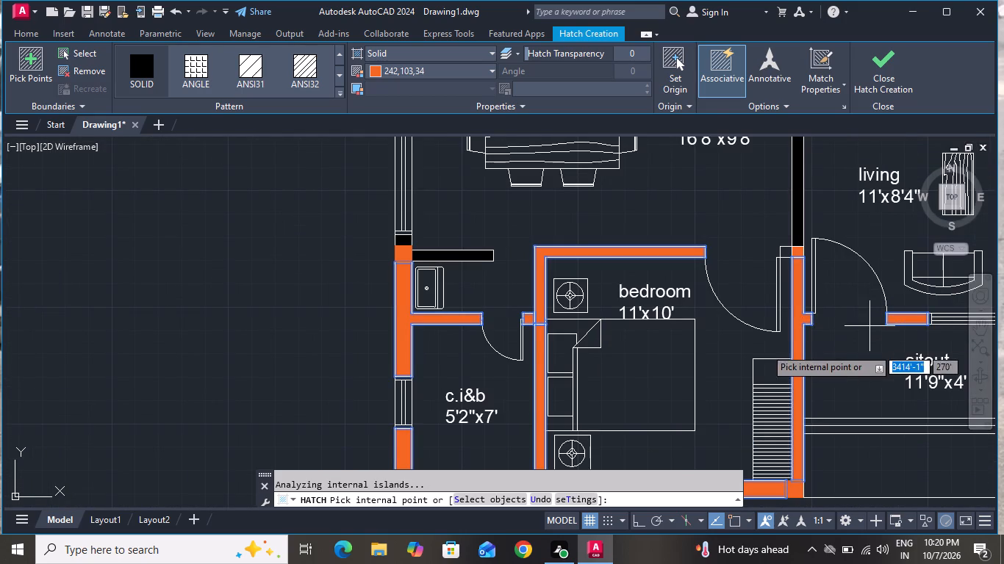
scroll(733, 355, down, 2)
scroll(728, 355, up, 1)
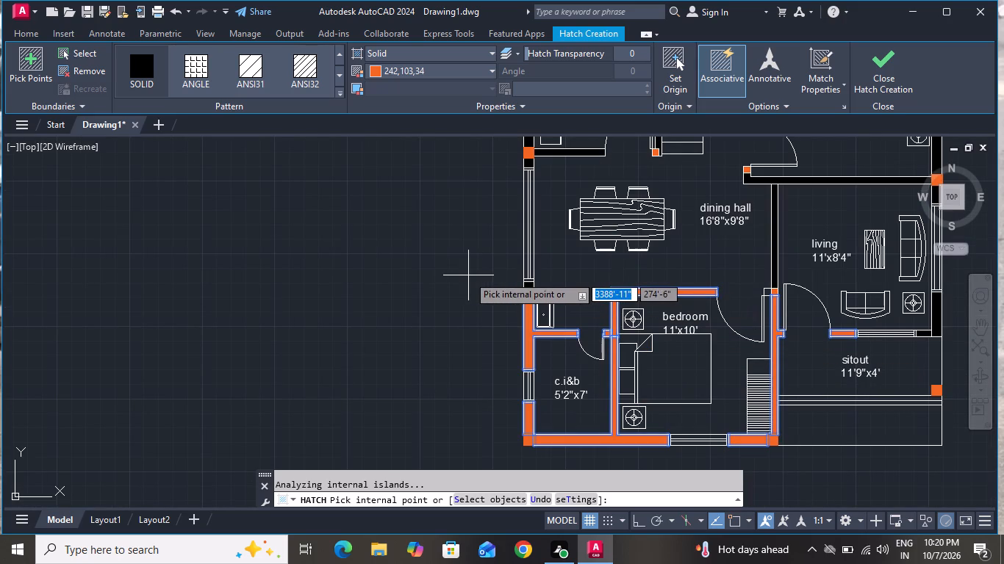
key(Escape)
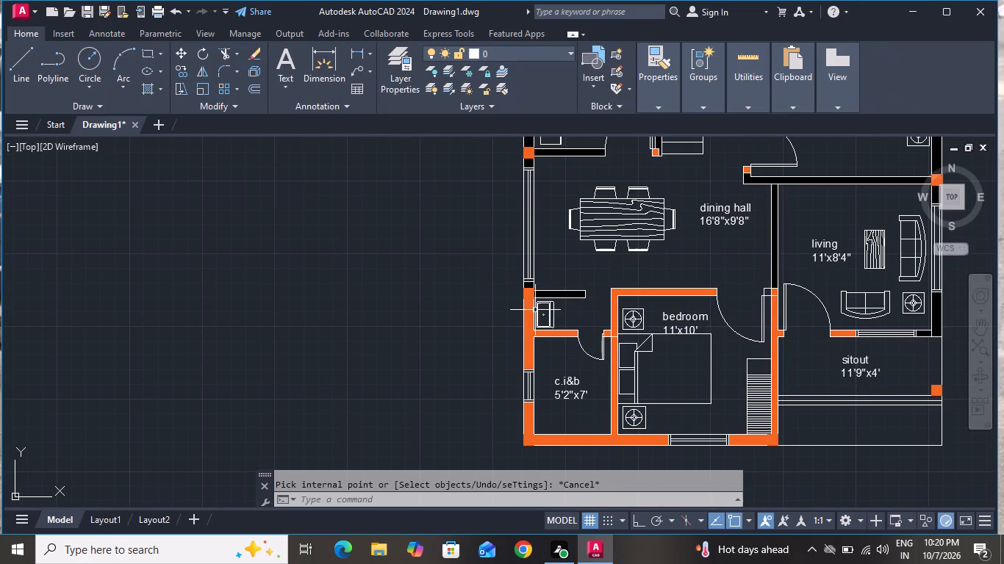
Change the colour of the new solid hatch in the c.i&b, bedroom and sitout walls to black (0,0,0).
click(531, 314)
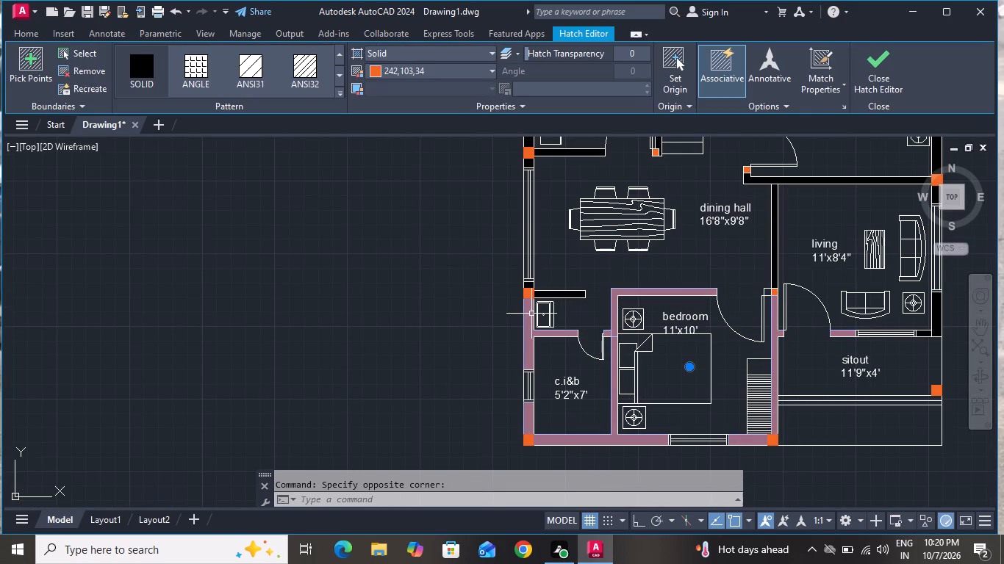
click(422, 70)
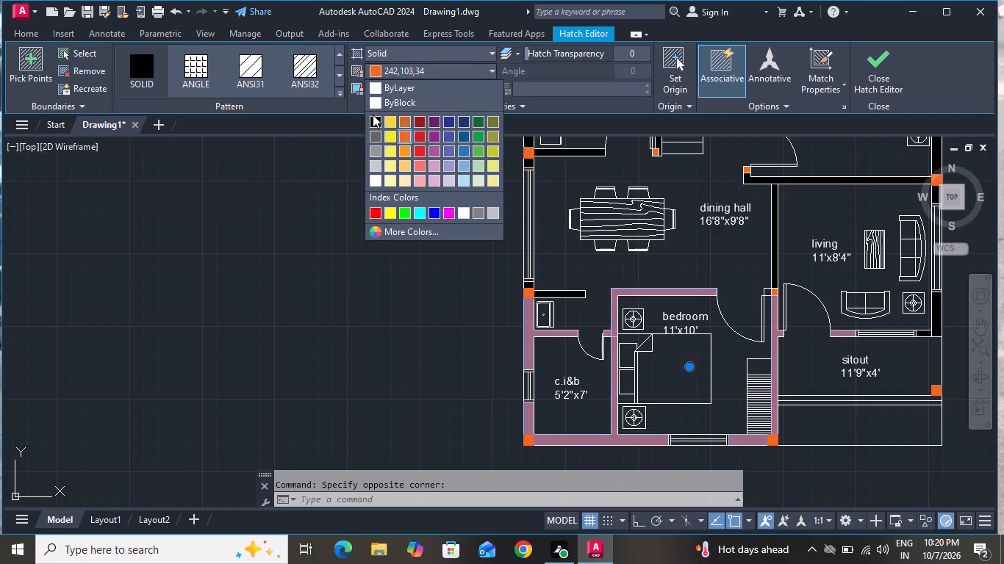
click(373, 115)
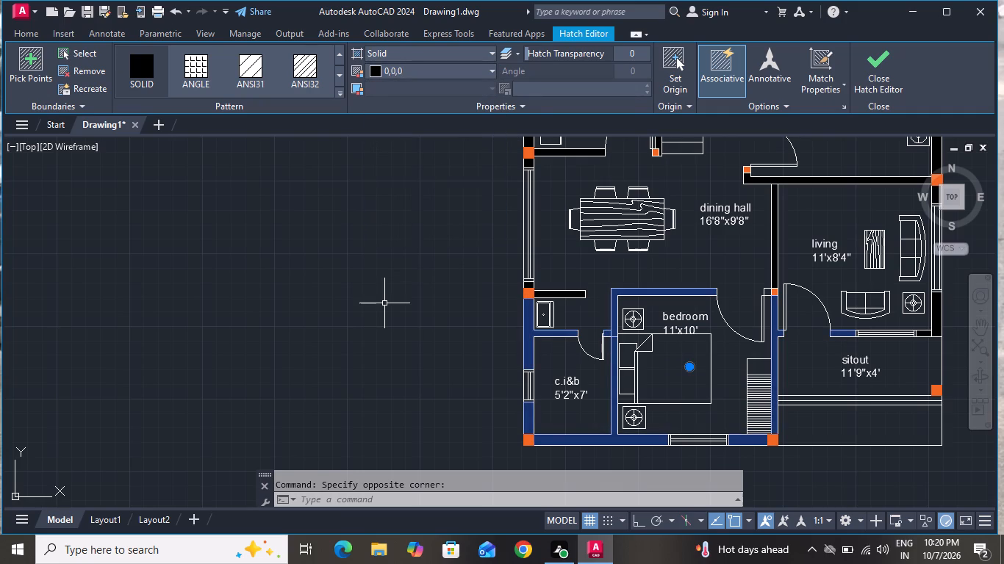
key(Escape)
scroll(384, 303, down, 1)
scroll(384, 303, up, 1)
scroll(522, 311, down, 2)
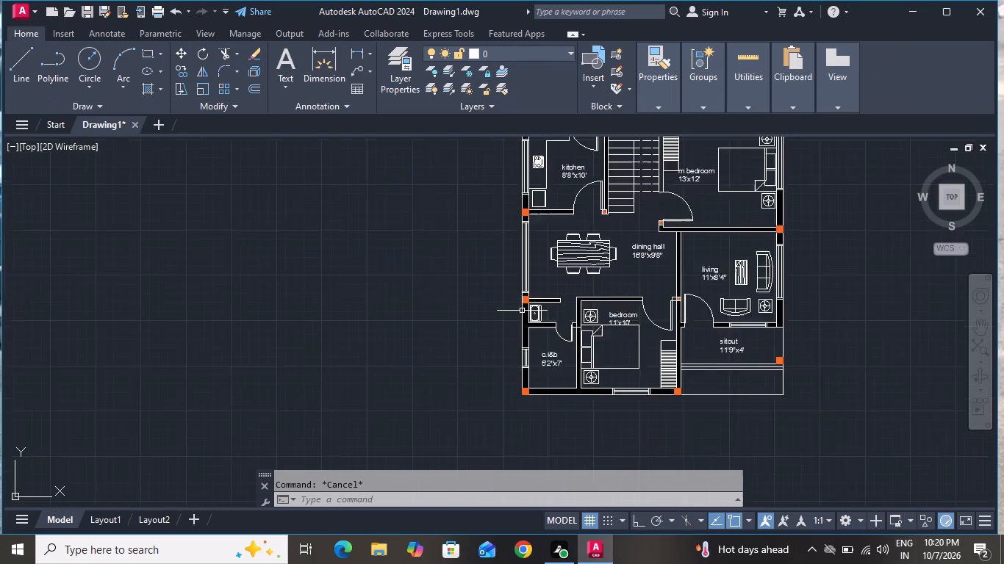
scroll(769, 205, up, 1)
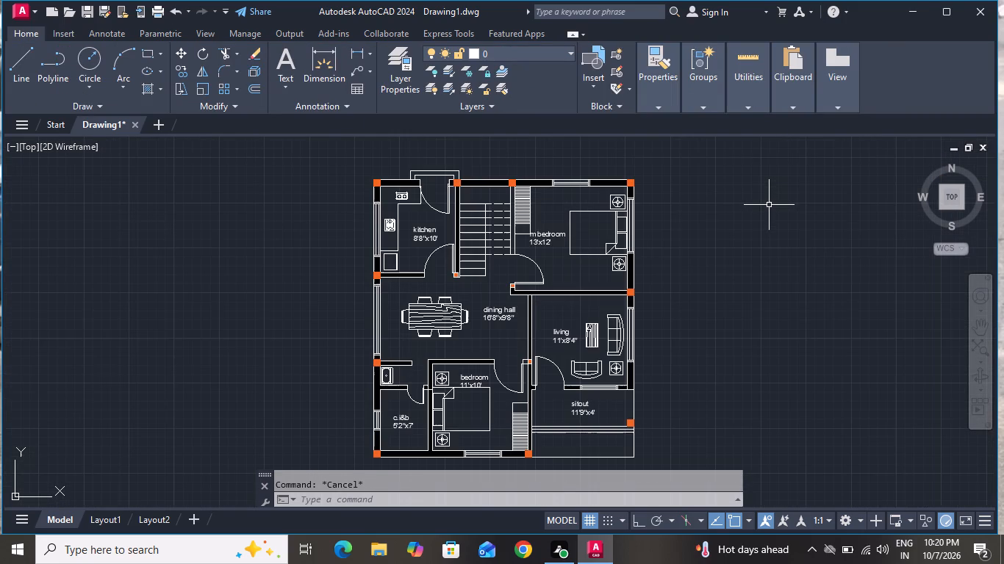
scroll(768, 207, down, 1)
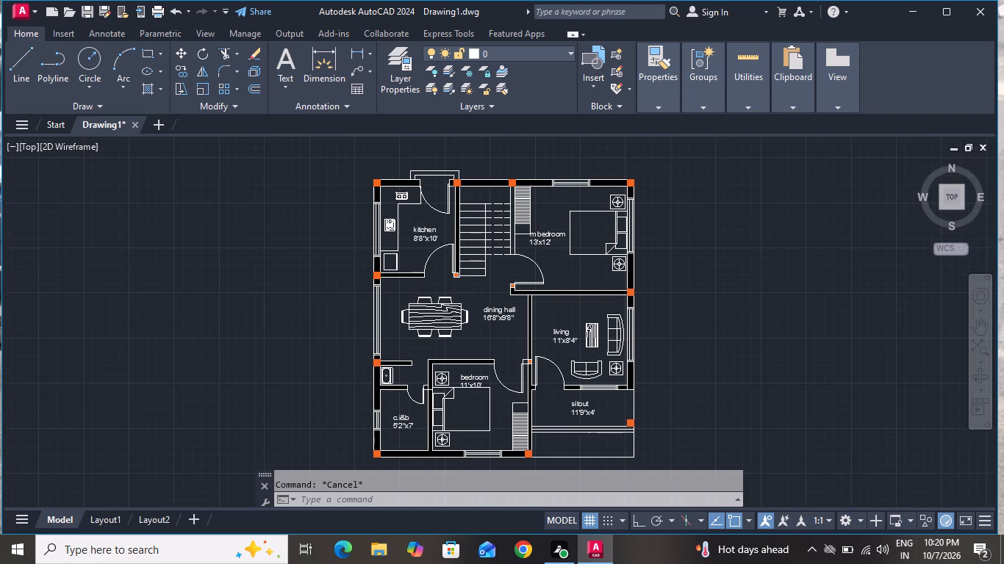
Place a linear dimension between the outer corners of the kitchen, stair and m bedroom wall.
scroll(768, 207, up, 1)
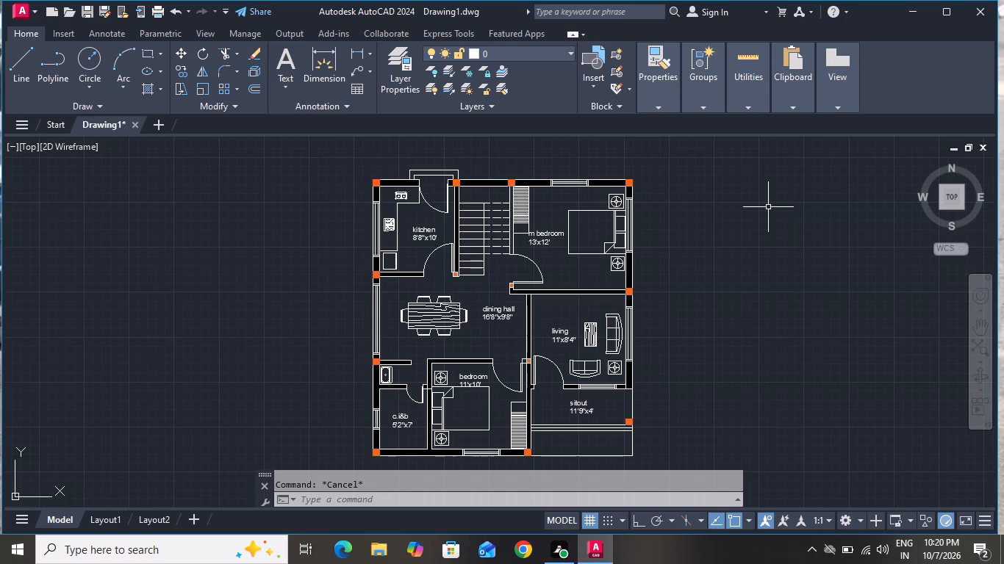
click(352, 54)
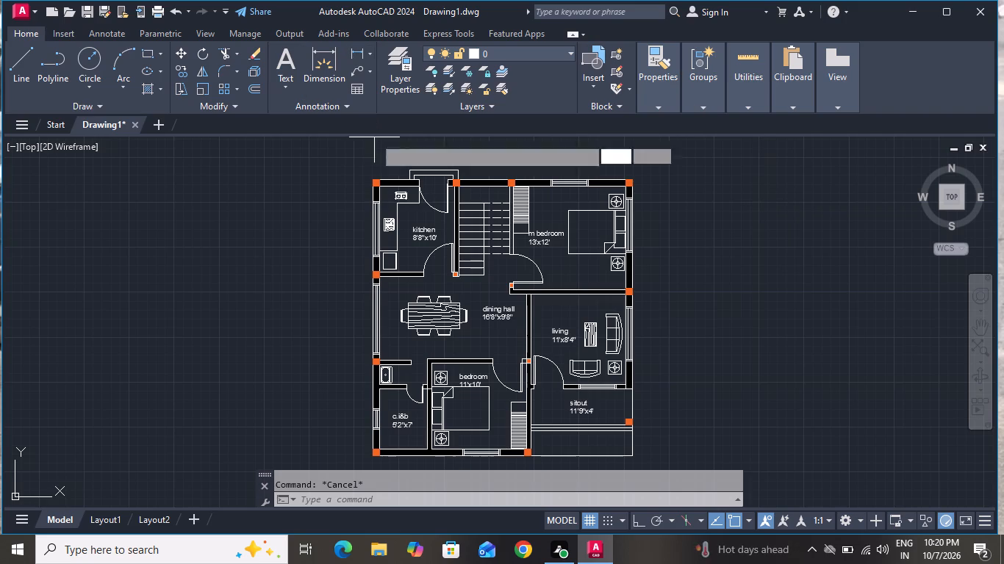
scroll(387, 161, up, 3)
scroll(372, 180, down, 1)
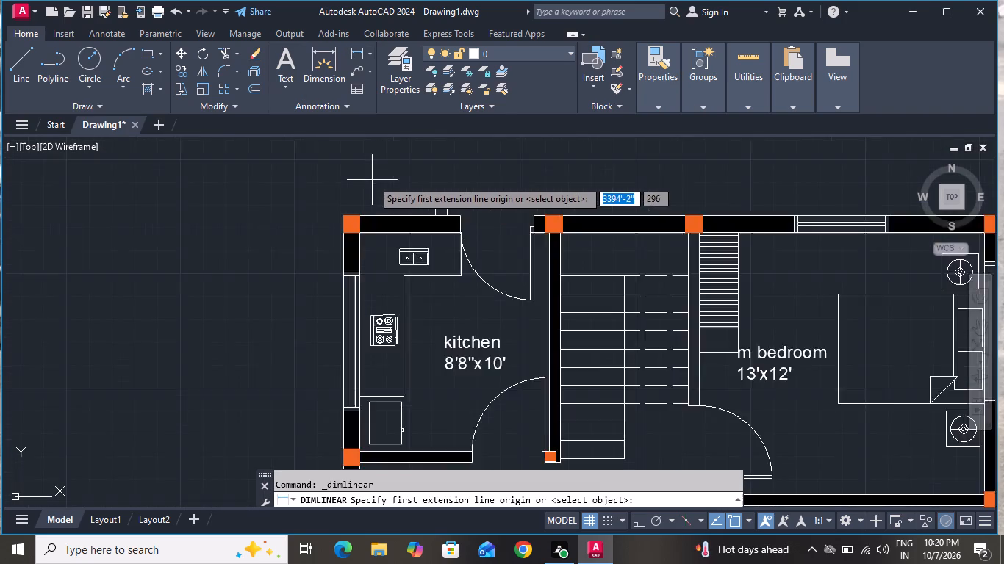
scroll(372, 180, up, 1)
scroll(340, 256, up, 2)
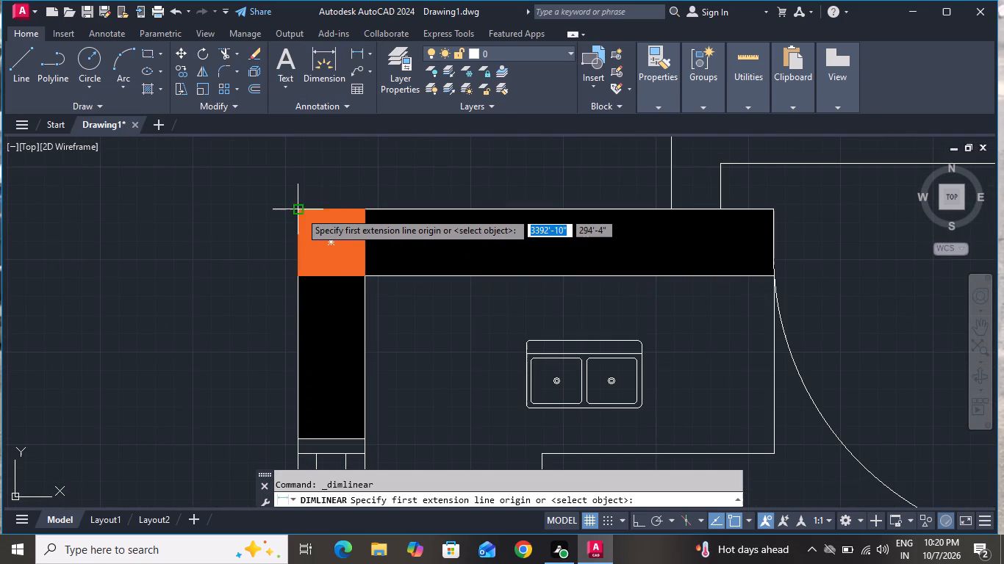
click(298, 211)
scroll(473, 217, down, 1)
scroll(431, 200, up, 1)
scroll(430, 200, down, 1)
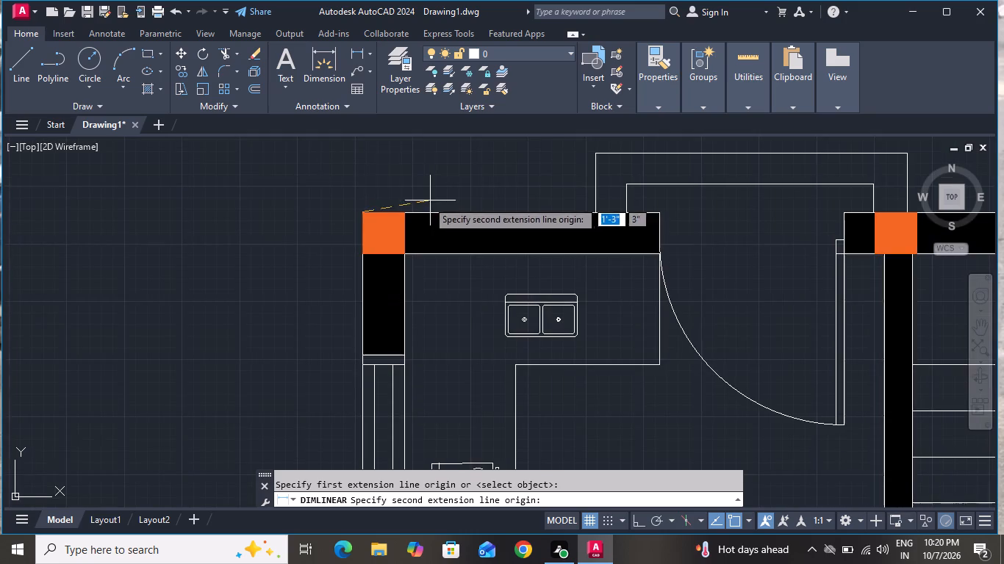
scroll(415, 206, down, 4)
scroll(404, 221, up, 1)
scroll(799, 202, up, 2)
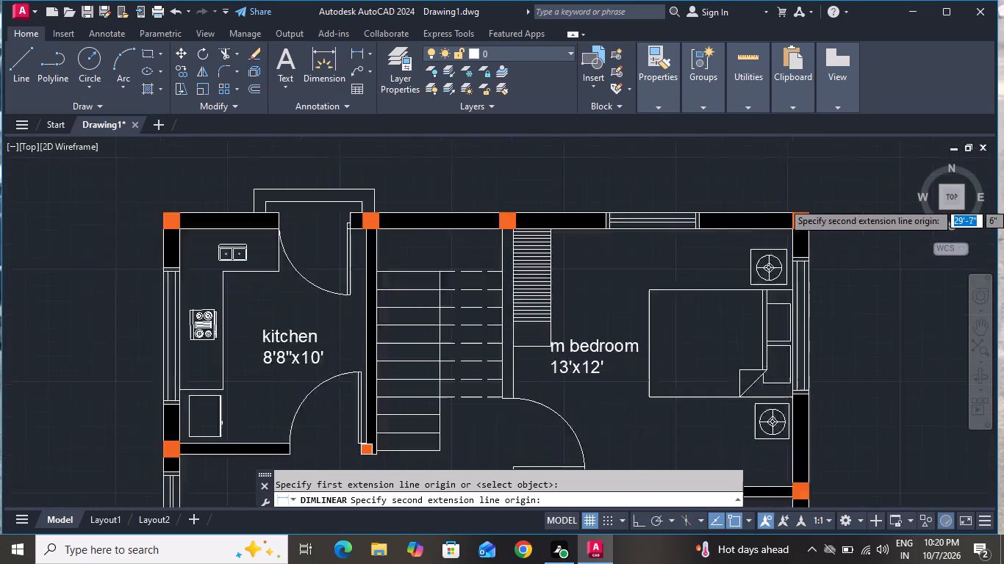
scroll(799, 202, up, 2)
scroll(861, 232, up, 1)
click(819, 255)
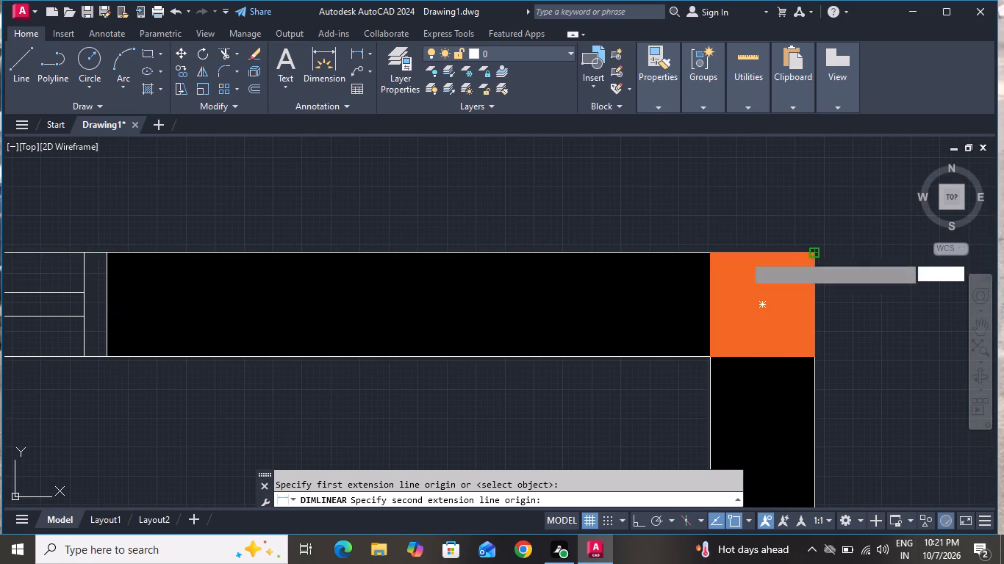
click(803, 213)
Examine the new dimension line and its text above the outer wall for legibility.
scroll(803, 211, down, 2)
scroll(803, 211, up, 1)
scroll(653, 203, down, 1)
scroll(653, 204, up, 1)
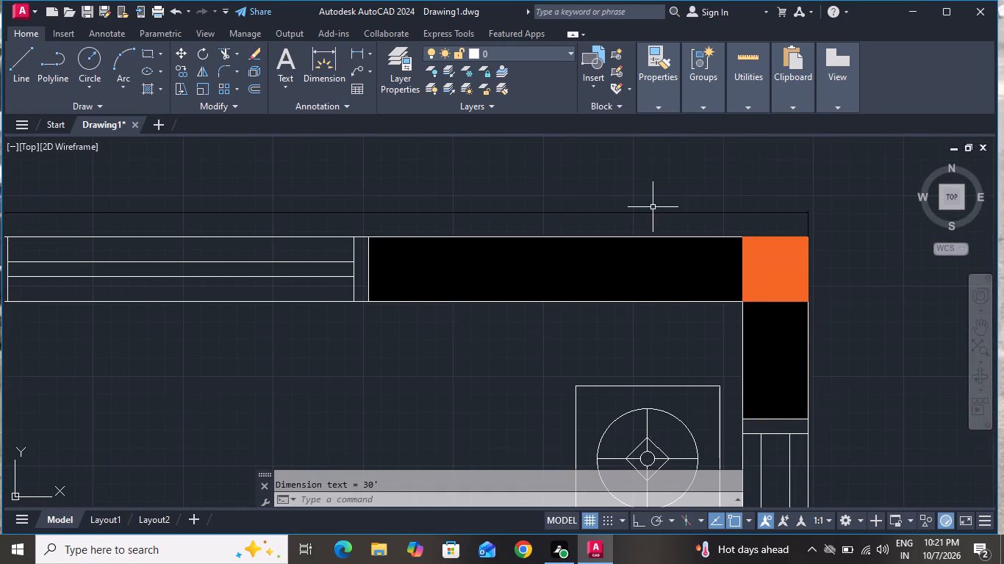
scroll(363, 181, down, 3)
scroll(140, 187, up, 4)
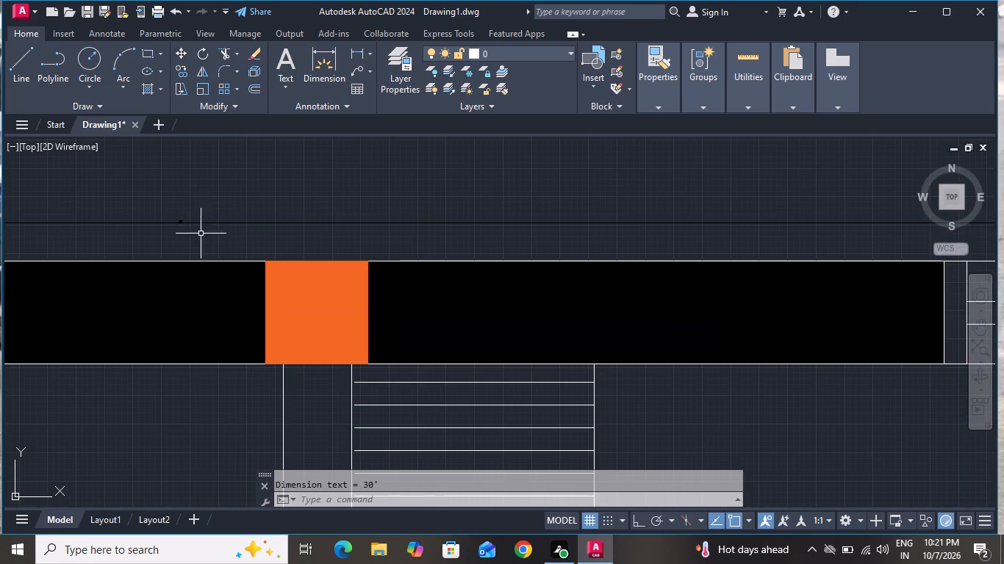
scroll(182, 221, up, 1)
scroll(182, 221, down, 1)
scroll(182, 221, up, 5)
scroll(174, 226, down, 1)
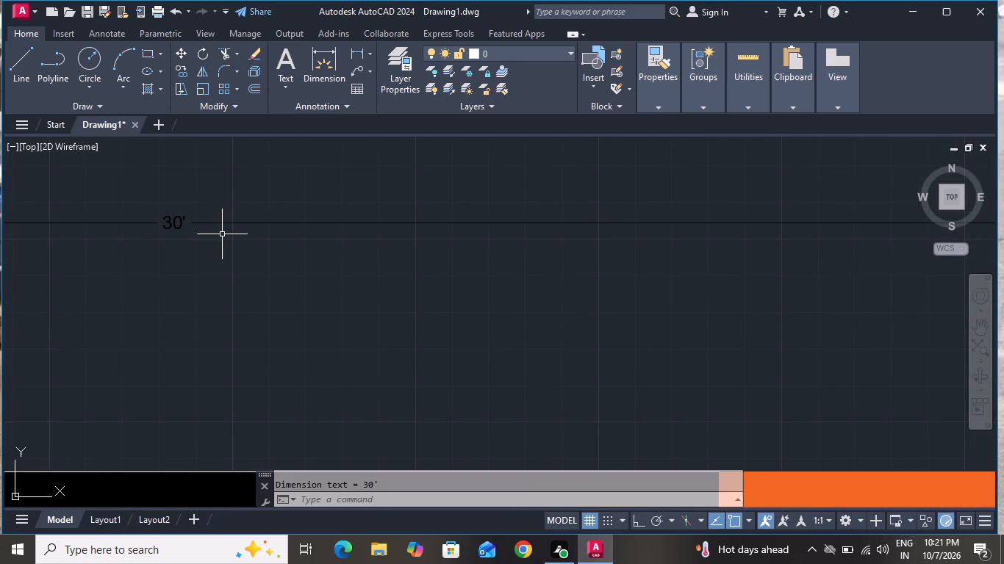
scroll(223, 234, up, 1)
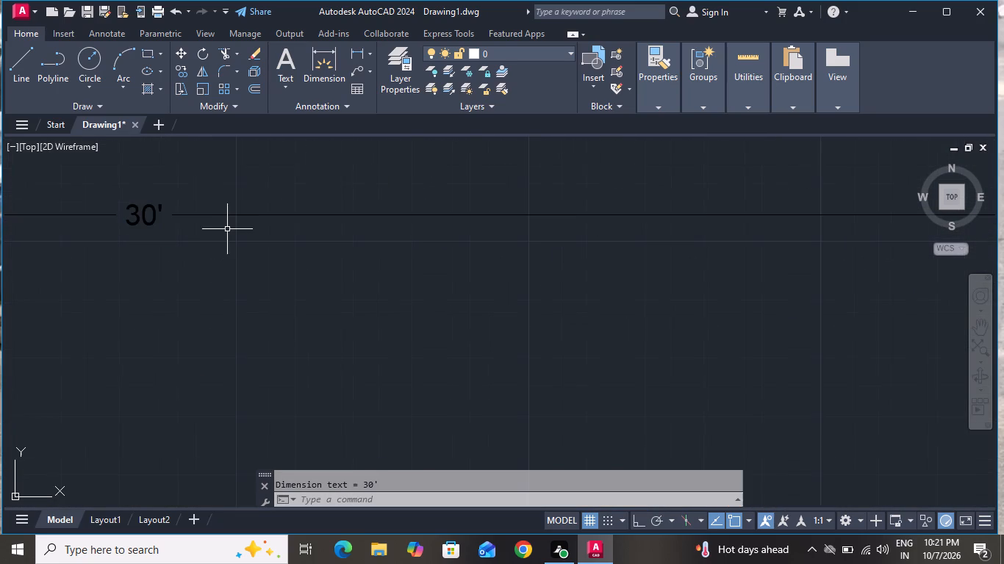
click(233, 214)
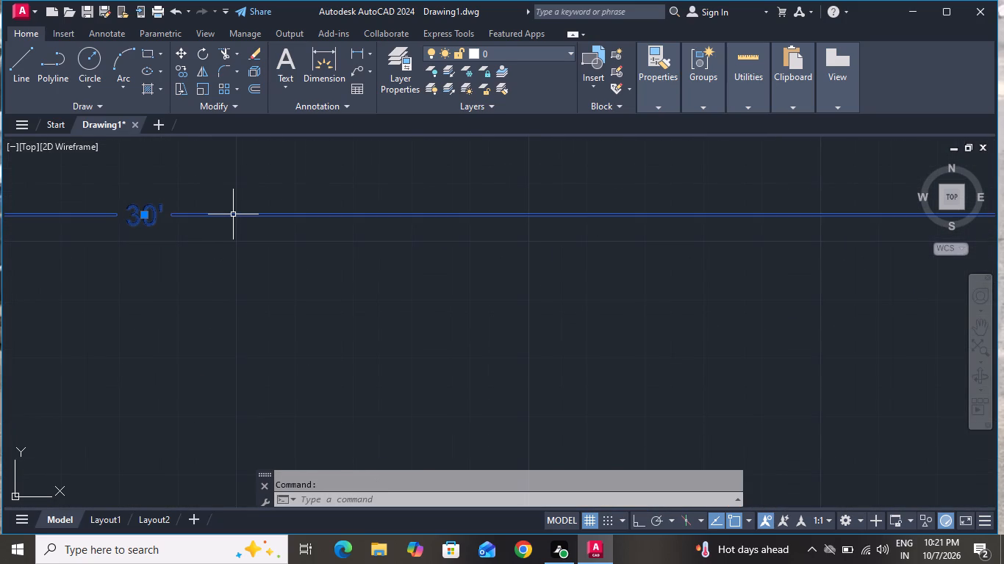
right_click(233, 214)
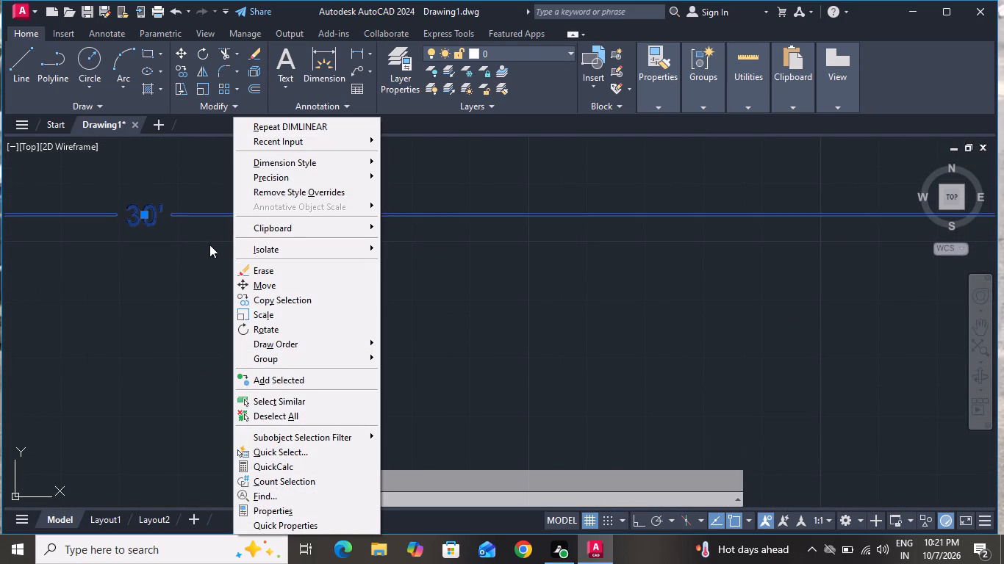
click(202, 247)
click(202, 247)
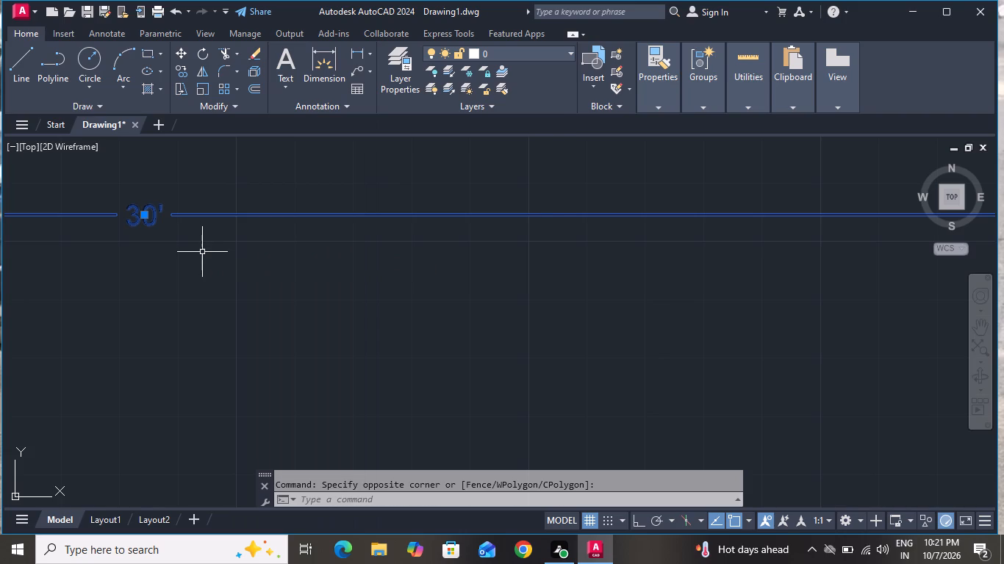
Modify the Standard dimension style, setting the text height to 1'-8.18".
text(d)
key(space)
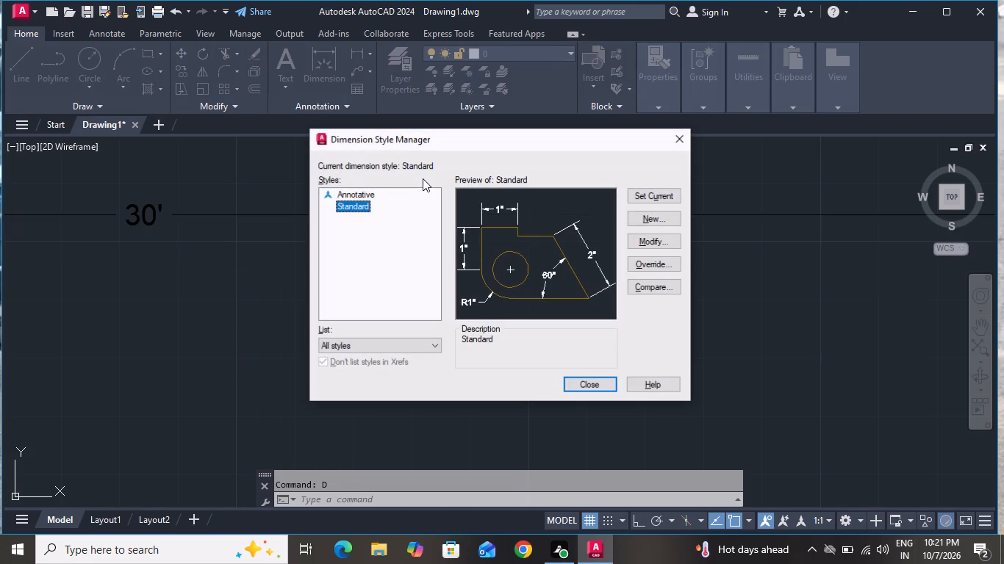
double_click(642, 236)
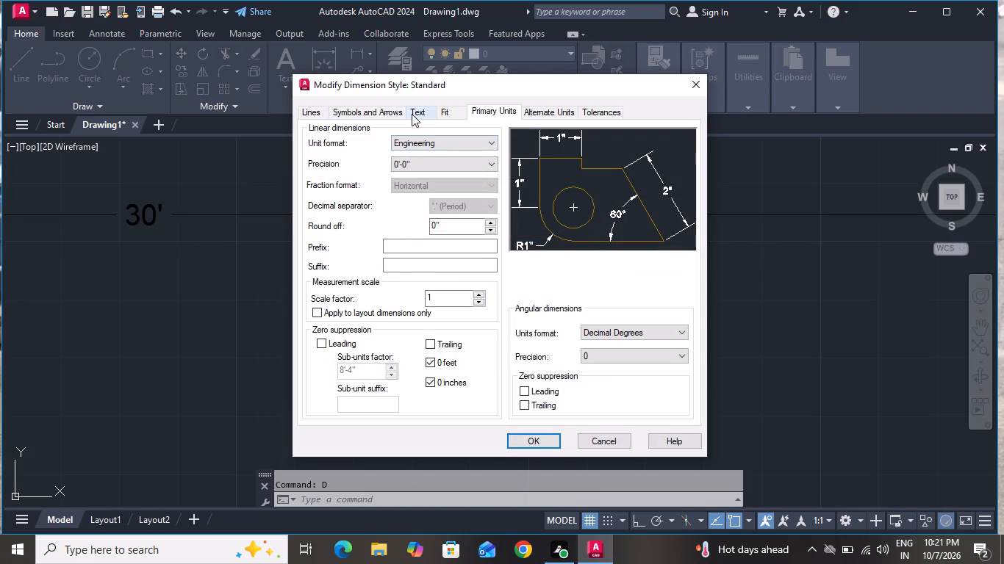
click(412, 112)
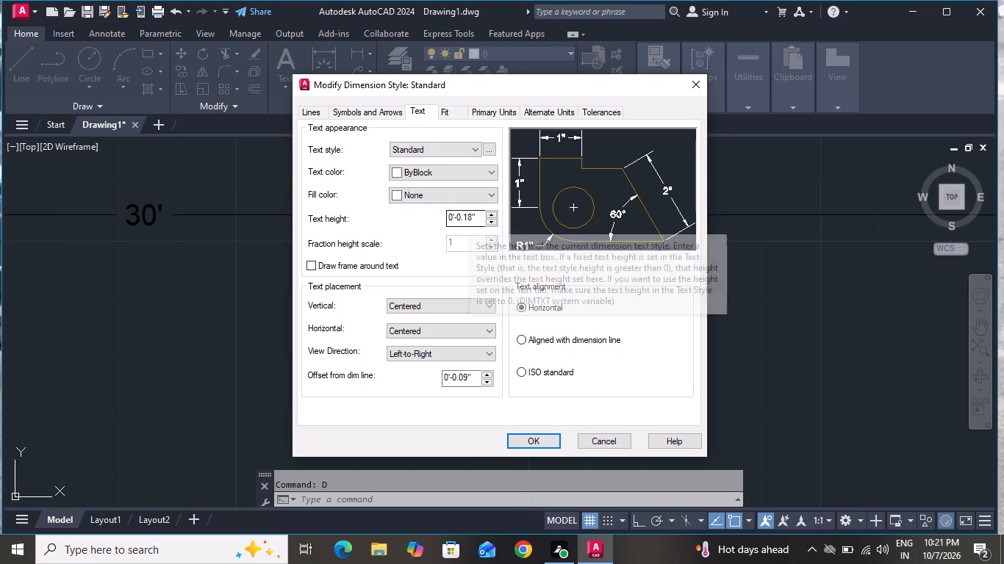
triple_click(495, 215)
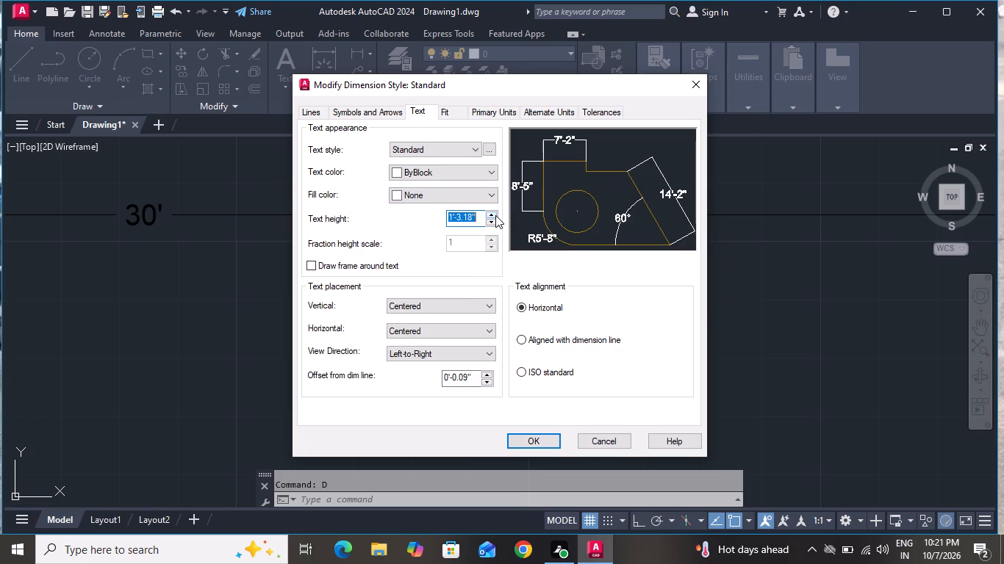
click(495, 213)
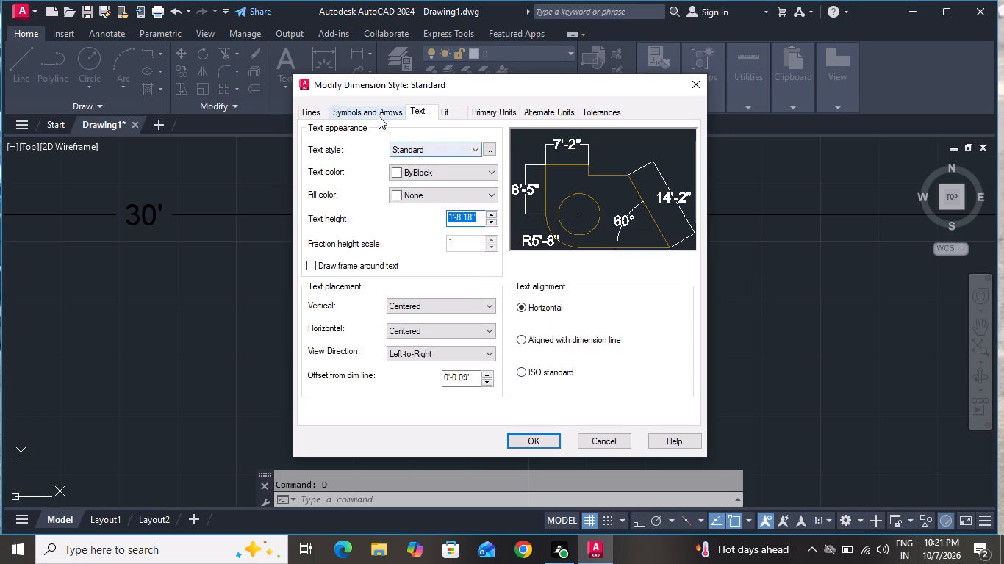
Set the Standard dimension style's arrow size to 2'-1.18", accept the changes and make the style current.
click(379, 116)
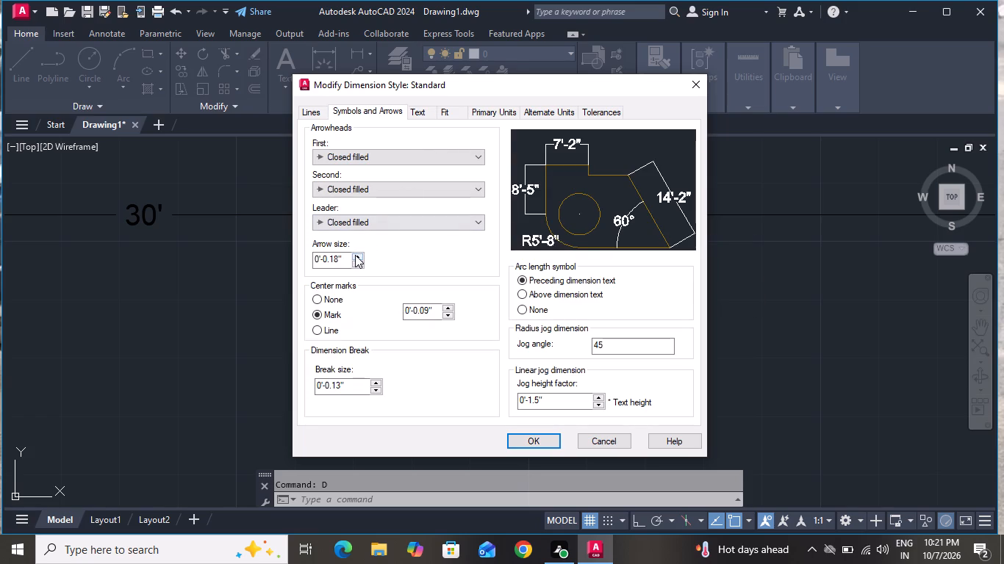
triple_click(355, 255)
click(355, 255)
click(355, 255)
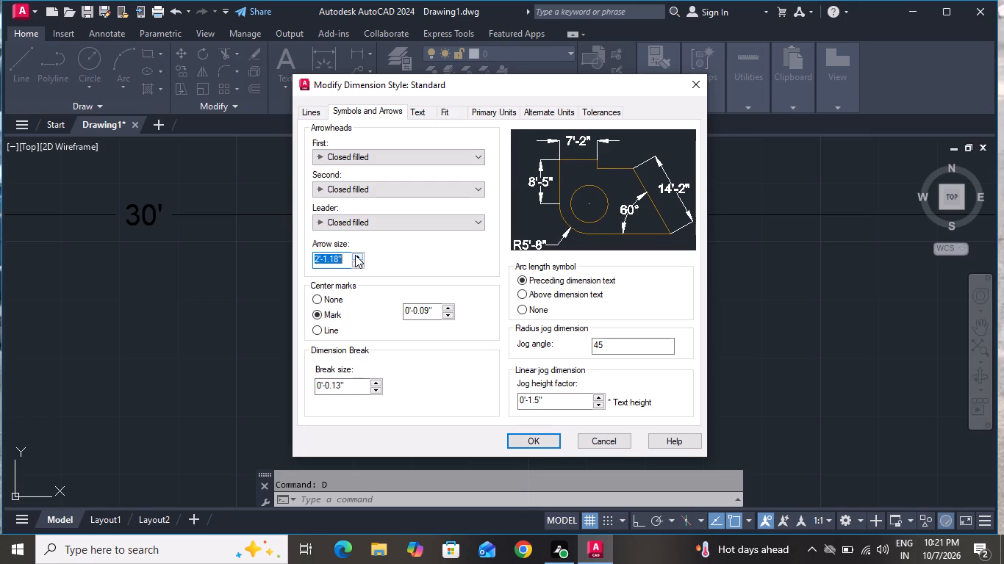
click(540, 438)
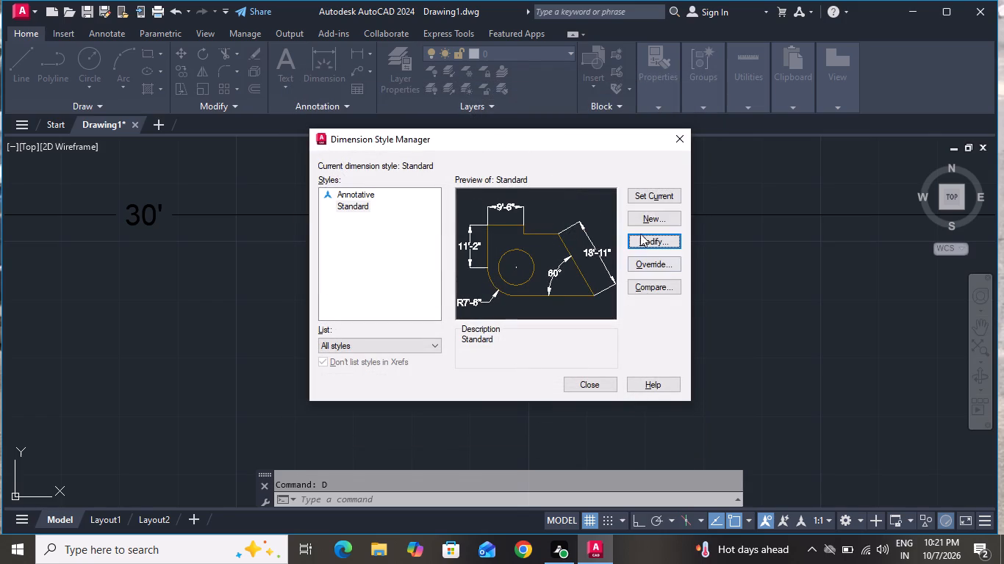
click(656, 194)
click(596, 379)
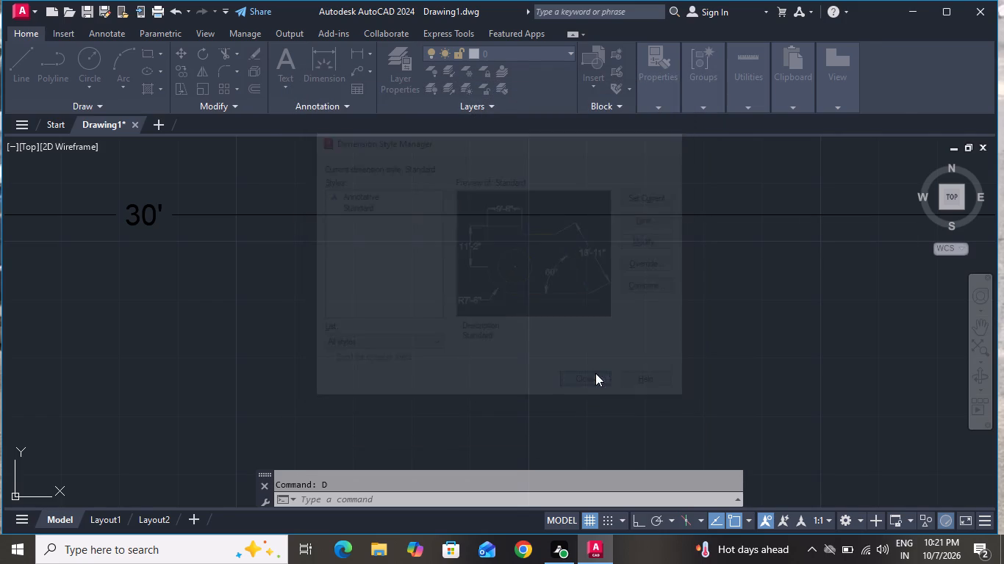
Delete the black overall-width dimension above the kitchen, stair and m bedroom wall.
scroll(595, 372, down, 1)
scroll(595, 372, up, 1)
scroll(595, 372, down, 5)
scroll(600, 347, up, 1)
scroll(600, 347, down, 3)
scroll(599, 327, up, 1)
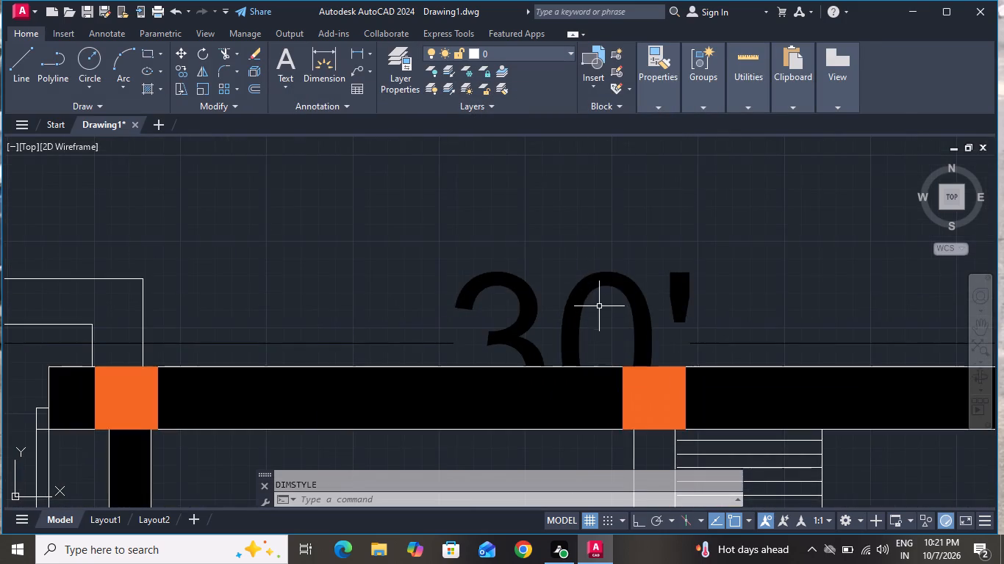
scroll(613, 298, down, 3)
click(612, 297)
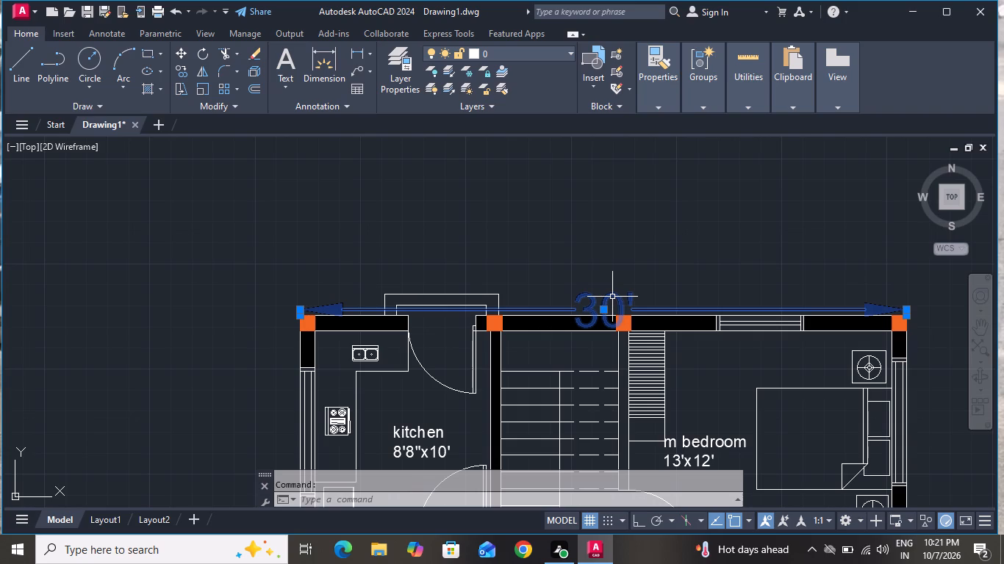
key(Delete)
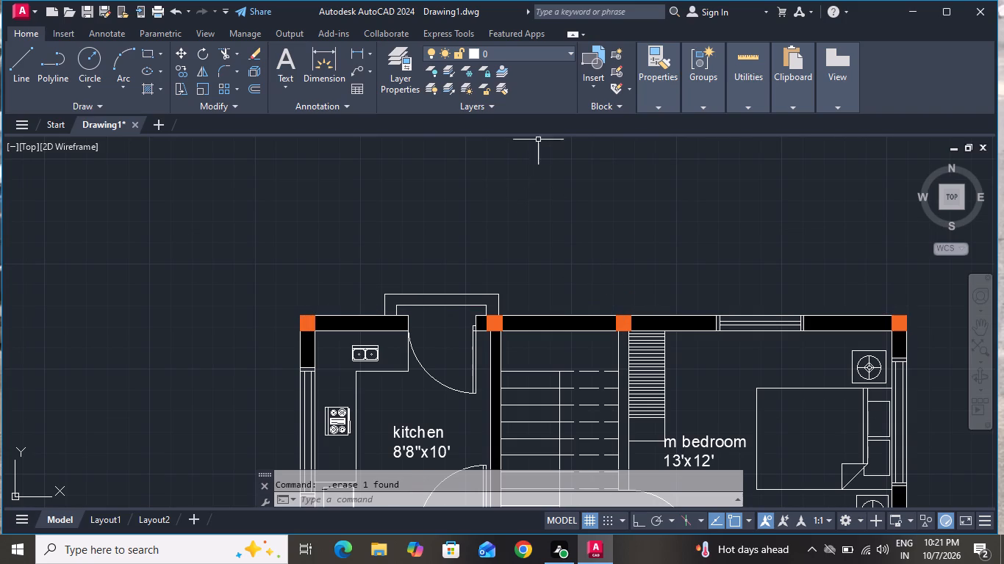
Set the current object colour to ByLayer for new objects.
click(656, 92)
click(727, 128)
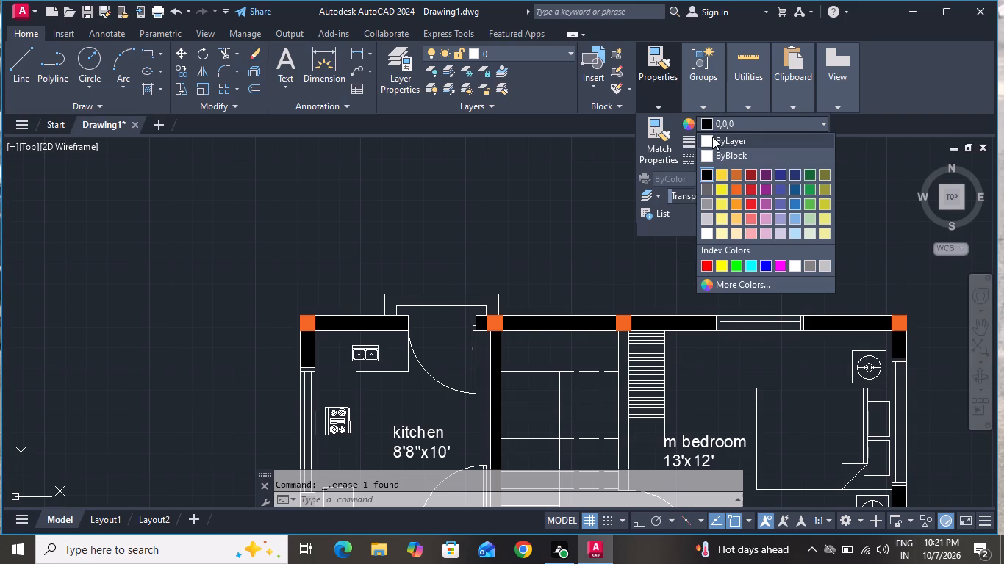
click(712, 137)
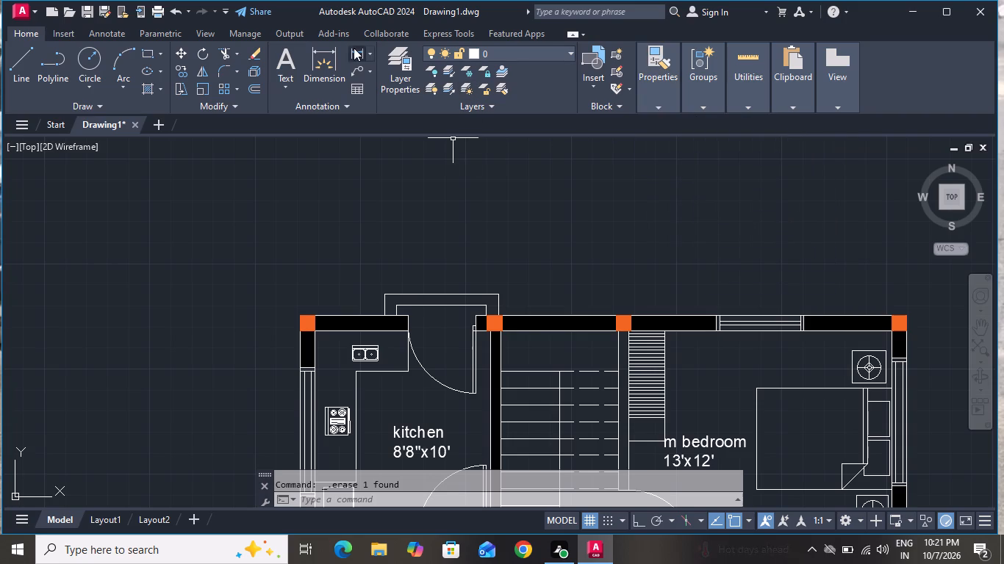
Place a linear overall-width dimension from the kitchen's outer corner to the m bedroom's outer corner, with the line clear above the wall.
click(356, 43)
scroll(291, 311, up, 3)
click(352, 49)
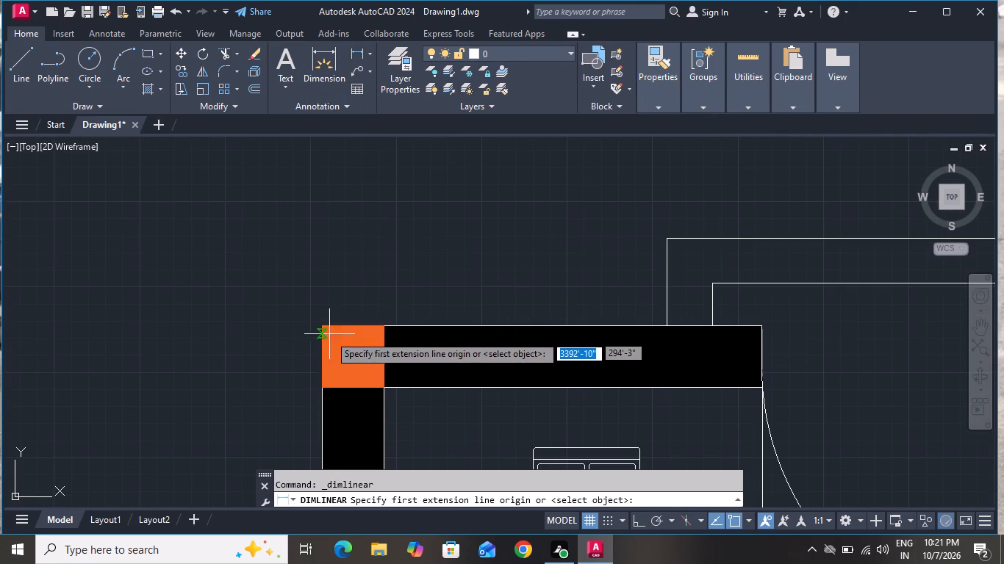
click(324, 327)
scroll(538, 269, down, 3)
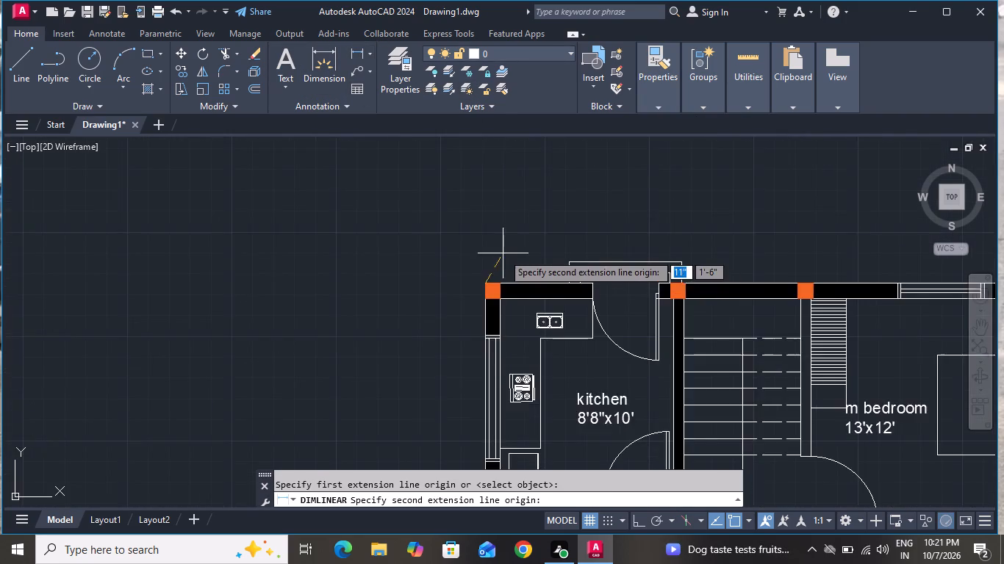
scroll(501, 254, down, 3)
scroll(647, 264, up, 6)
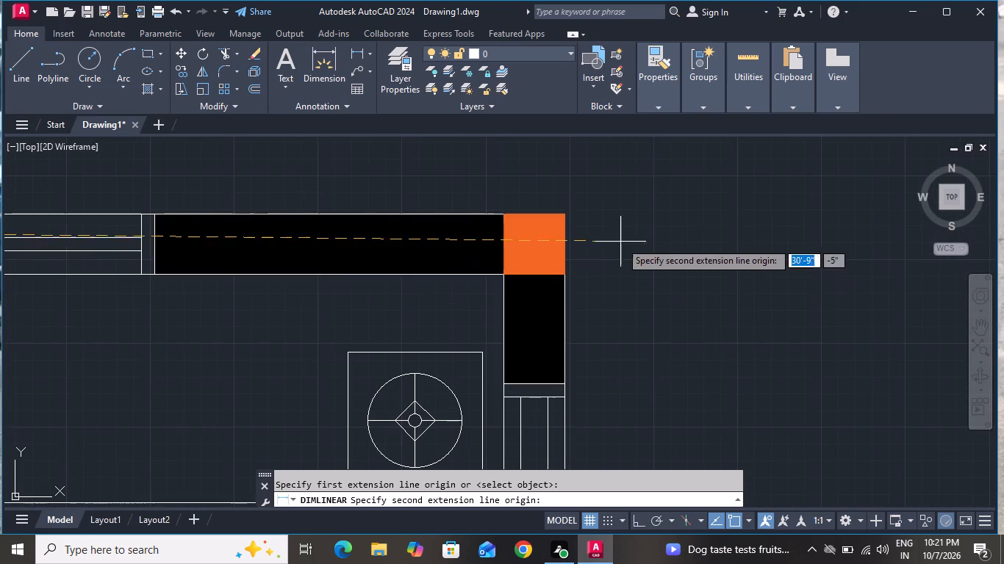
click(566, 213)
scroll(571, 204, down, 2)
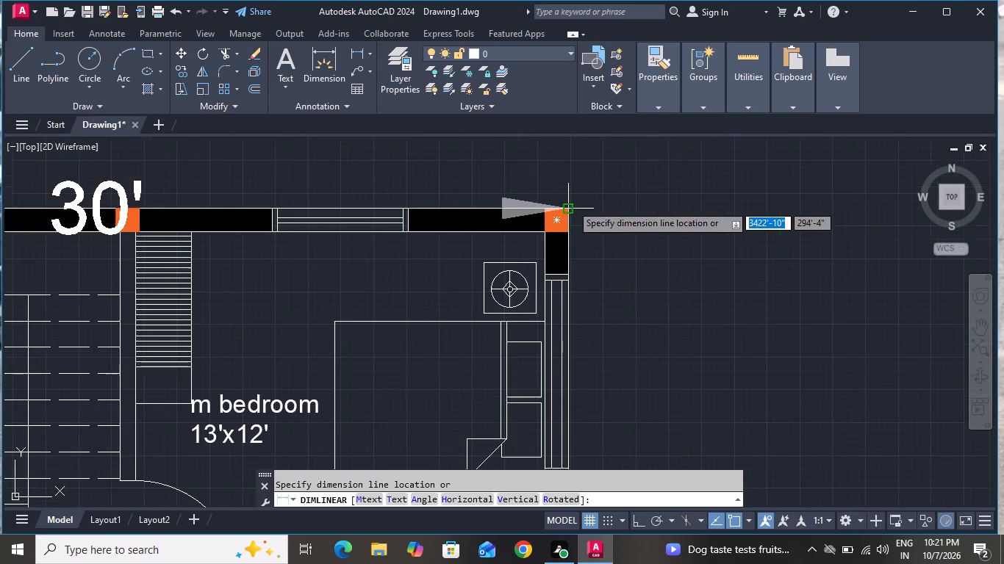
scroll(571, 204, down, 1)
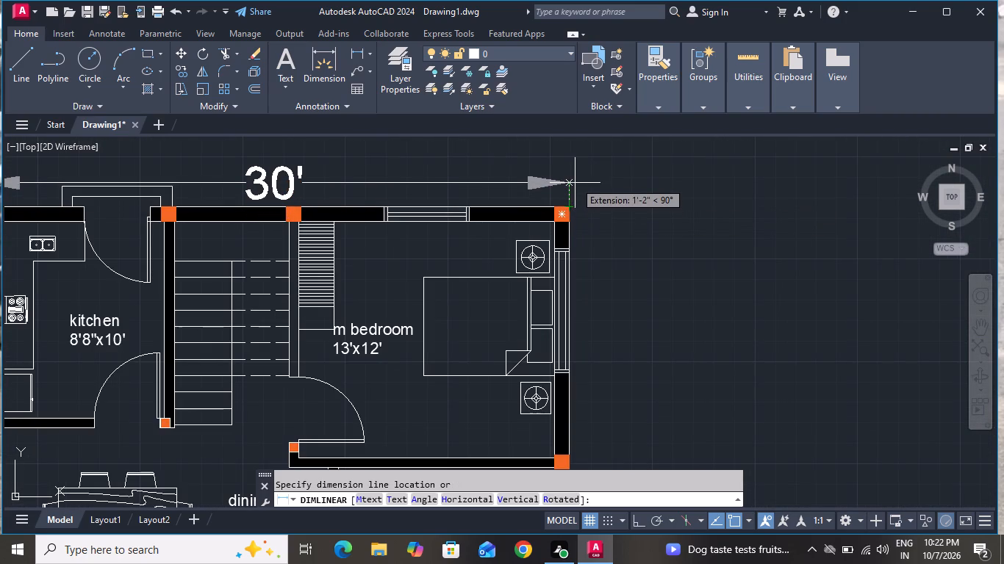
click(575, 168)
scroll(578, 185, down, 2)
scroll(452, 130, down, 1)
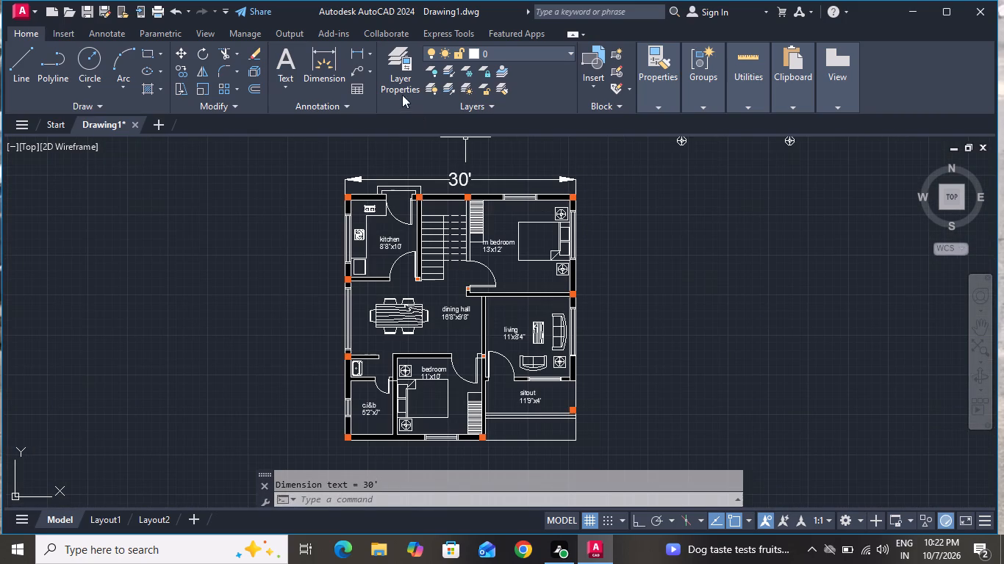
Place a vertical linear dimension from the kitchen's outer corner to the c.i&b room's outer corner, with the line clear outside the wall.
click(356, 53)
scroll(336, 198, up, 4)
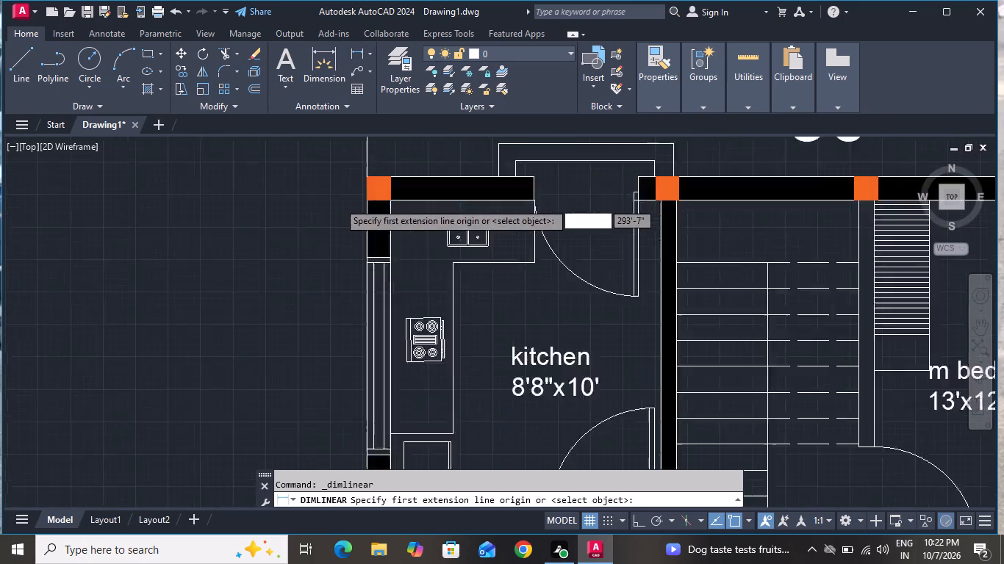
click(380, 163)
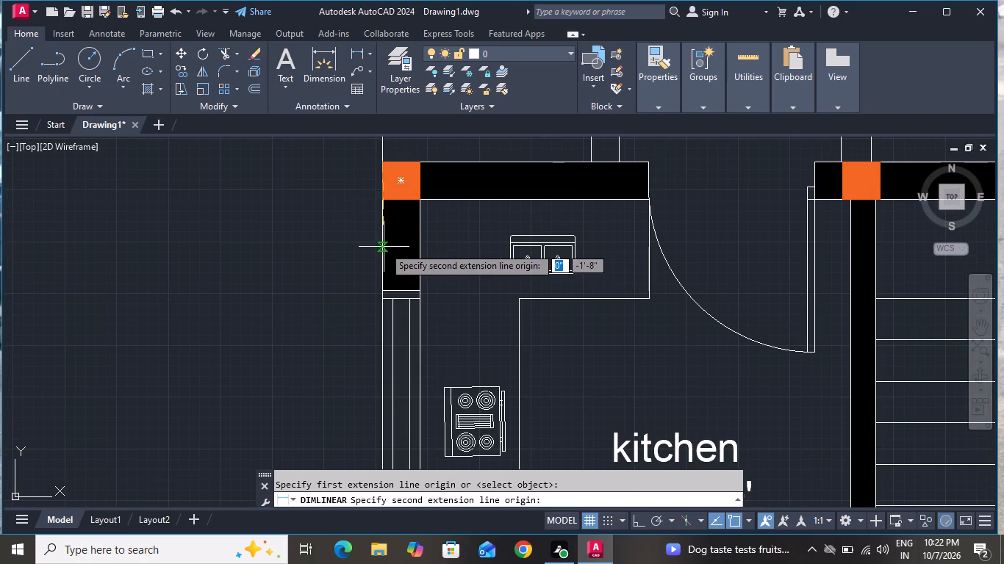
scroll(390, 242, down, 7)
scroll(388, 283, up, 4)
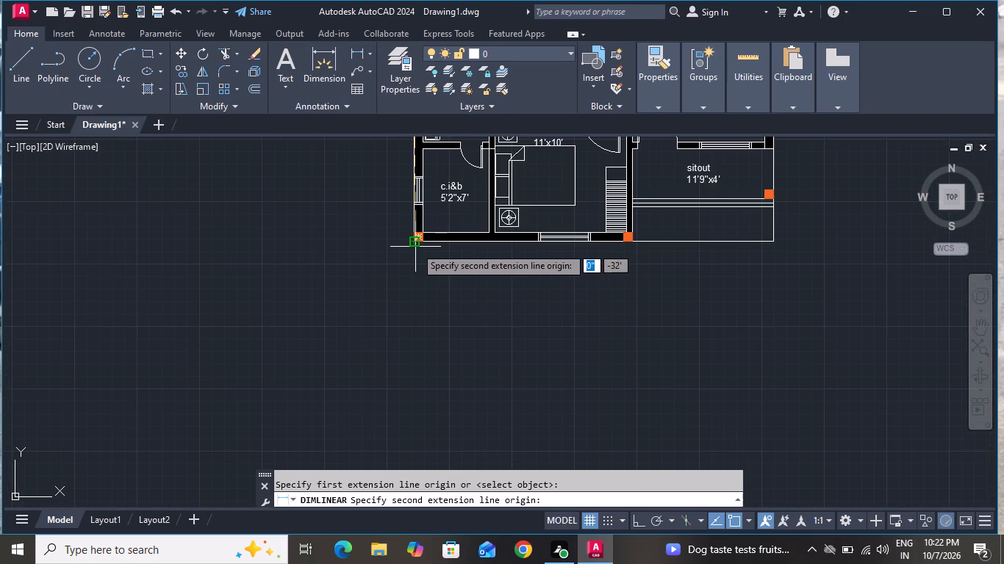
click(411, 240)
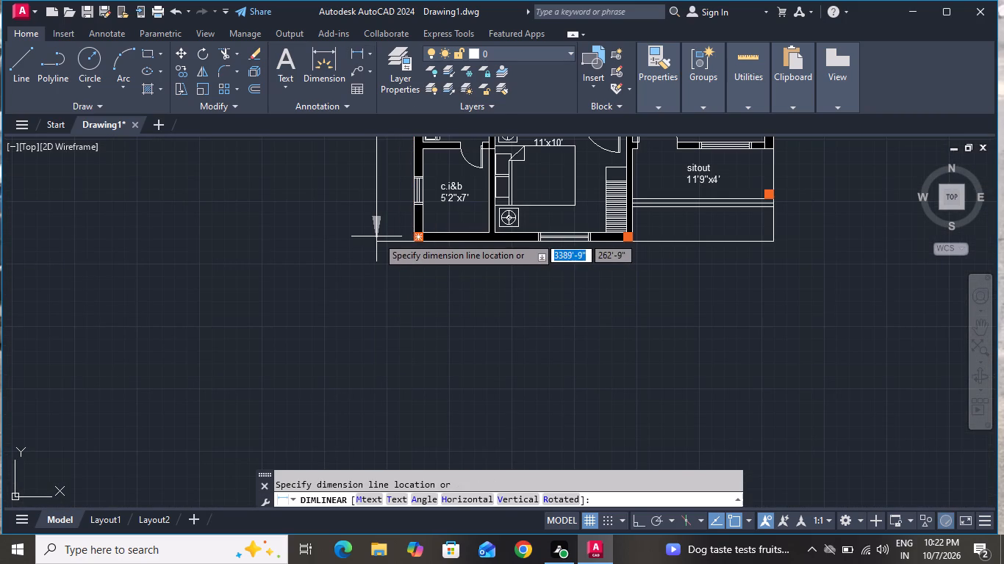
scroll(378, 242, down, 2)
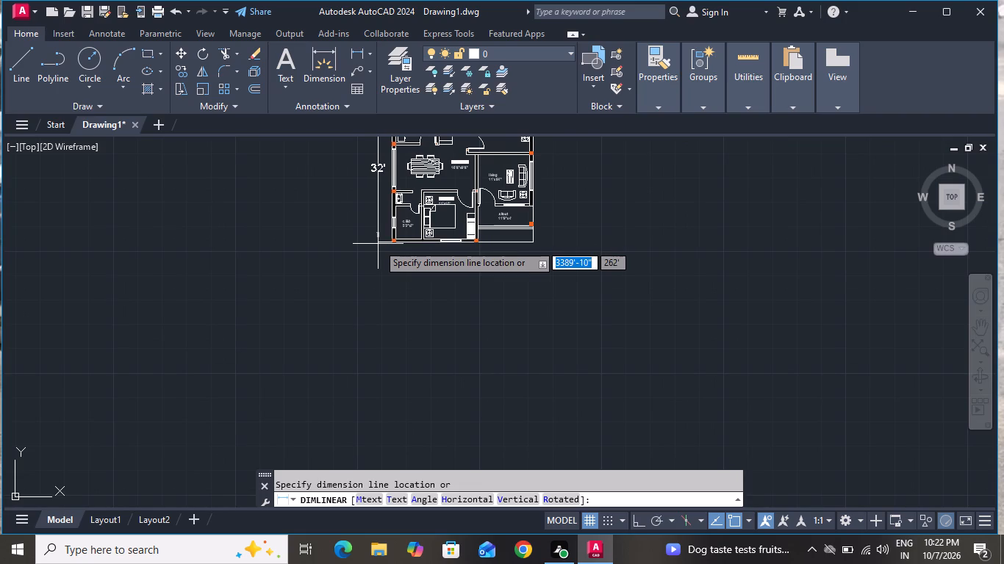
click(378, 244)
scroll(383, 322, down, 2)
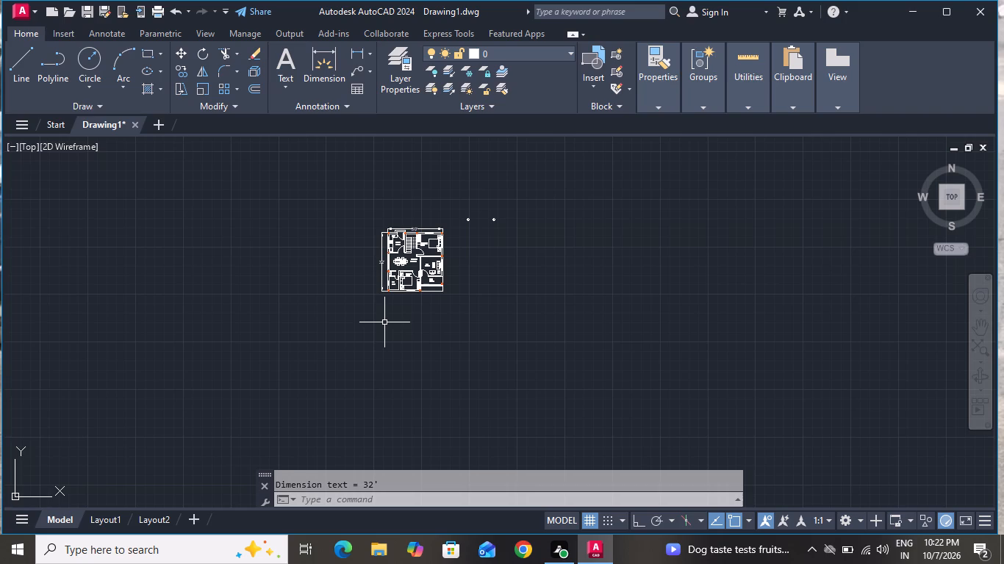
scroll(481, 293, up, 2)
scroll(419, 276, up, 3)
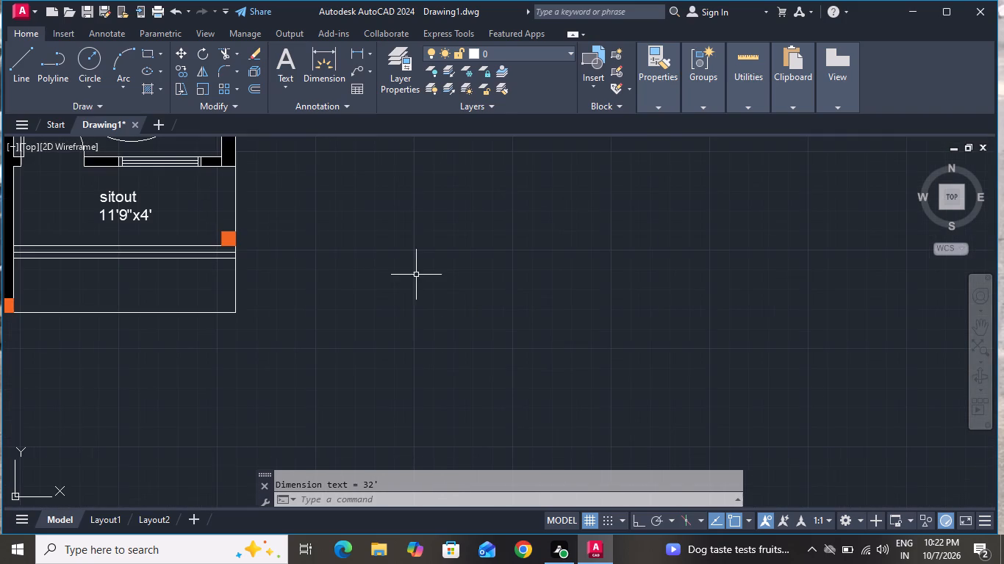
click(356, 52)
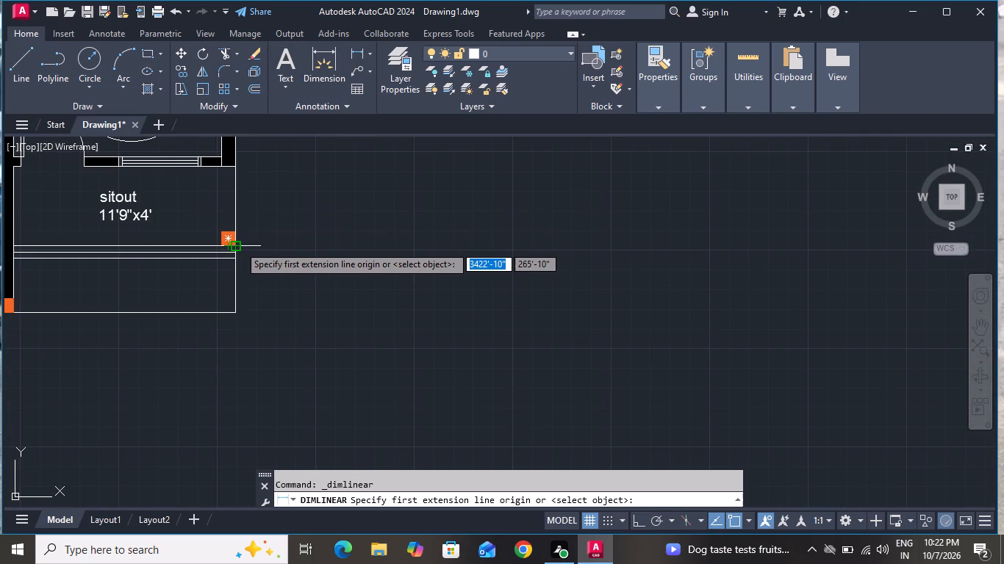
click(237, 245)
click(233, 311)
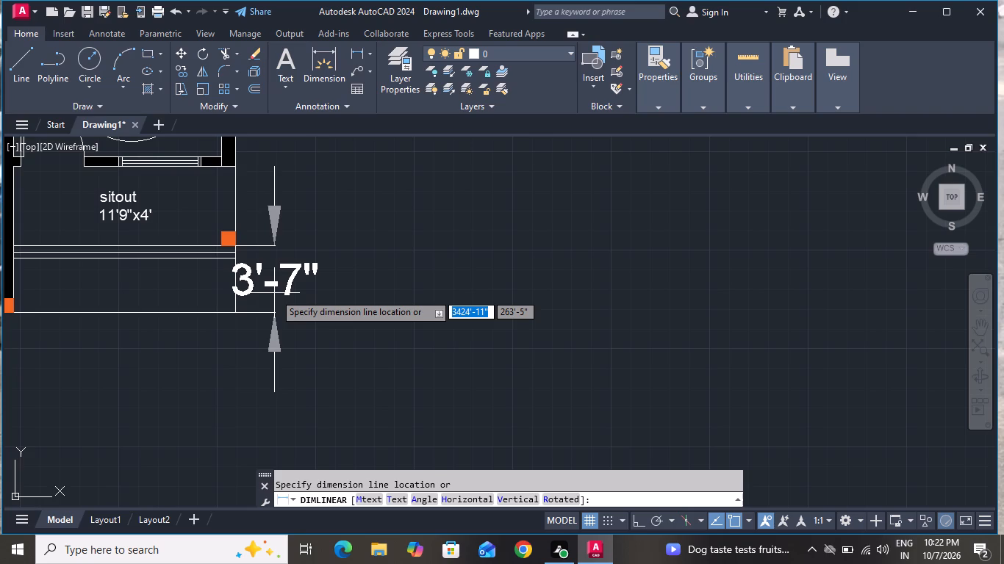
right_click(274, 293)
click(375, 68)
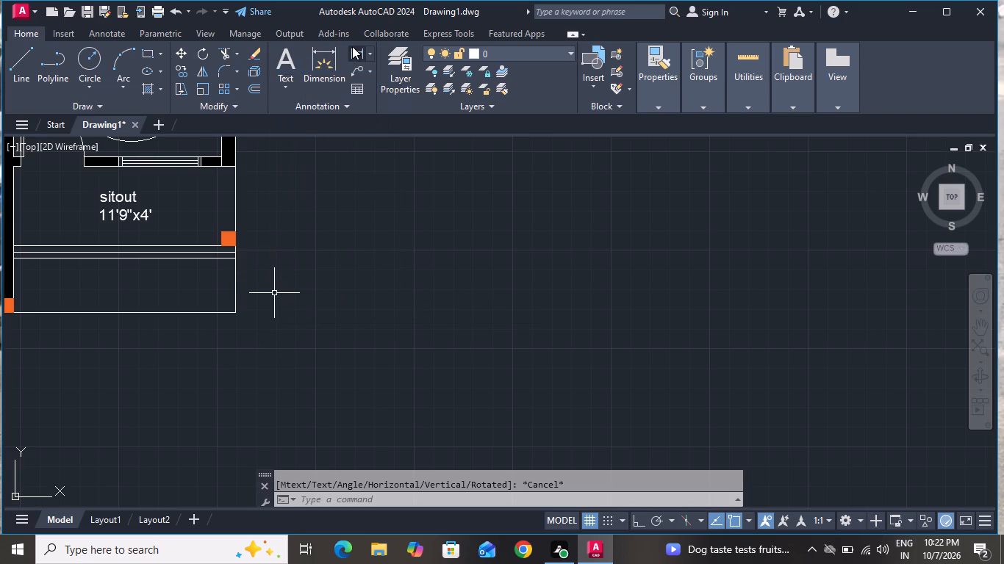
Place a vertical linear dimension from the m bedroom's outer corner to the sitout column's outer lower corner, with the line clear outside the wall.
click(355, 48)
scroll(316, 211, down, 7)
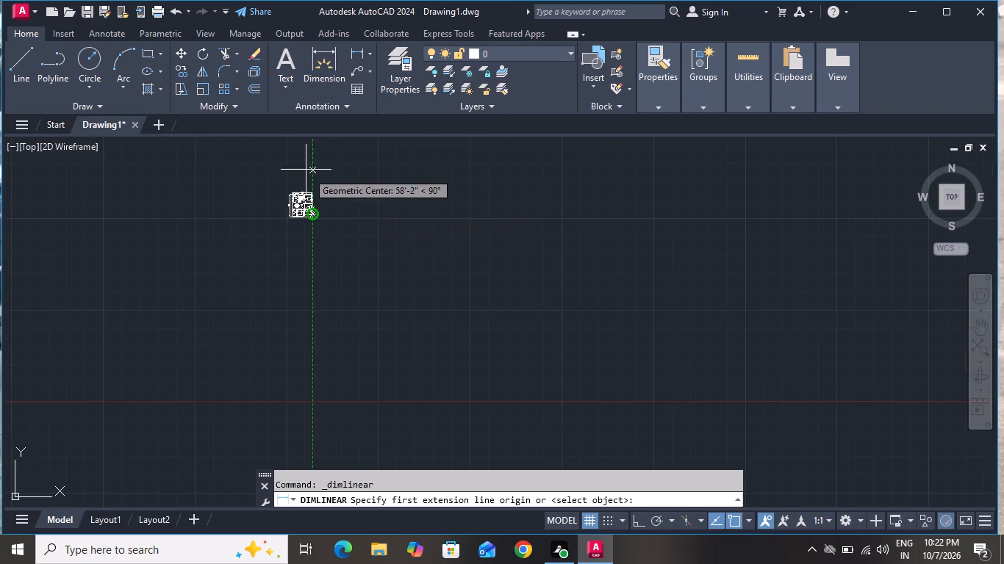
scroll(306, 170, up, 3)
scroll(322, 270, up, 4)
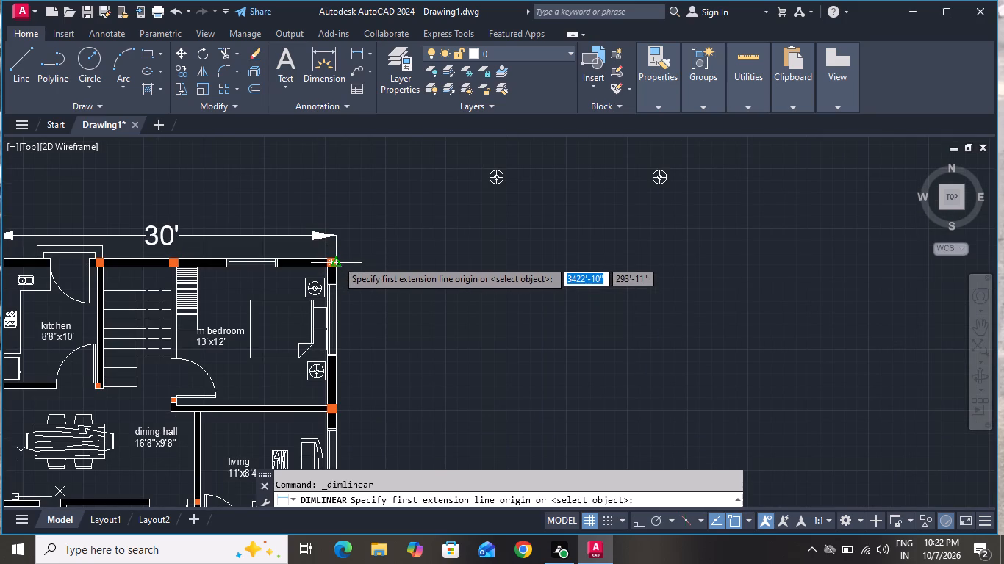
click(337, 258)
scroll(376, 301, down, 3)
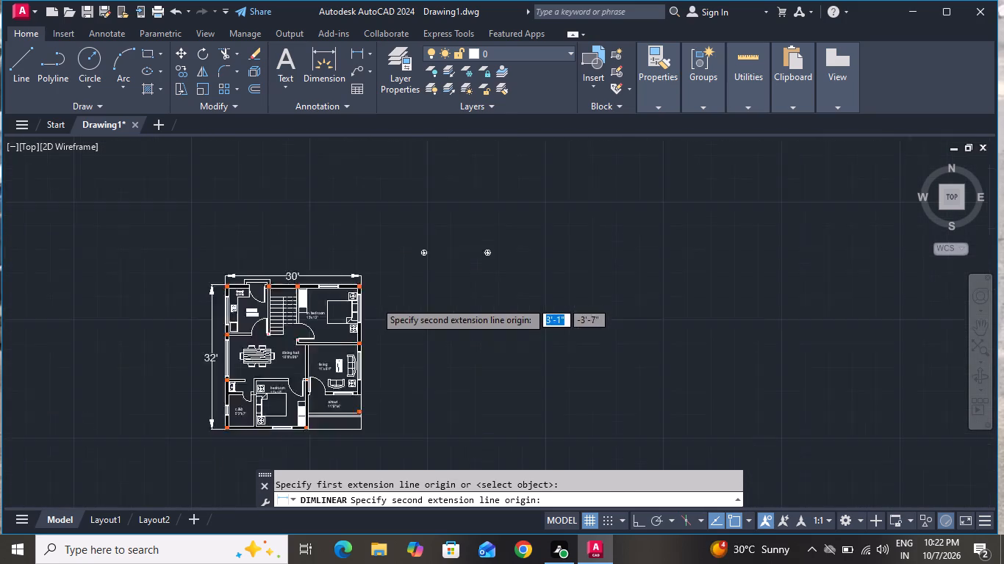
scroll(368, 388, up, 6)
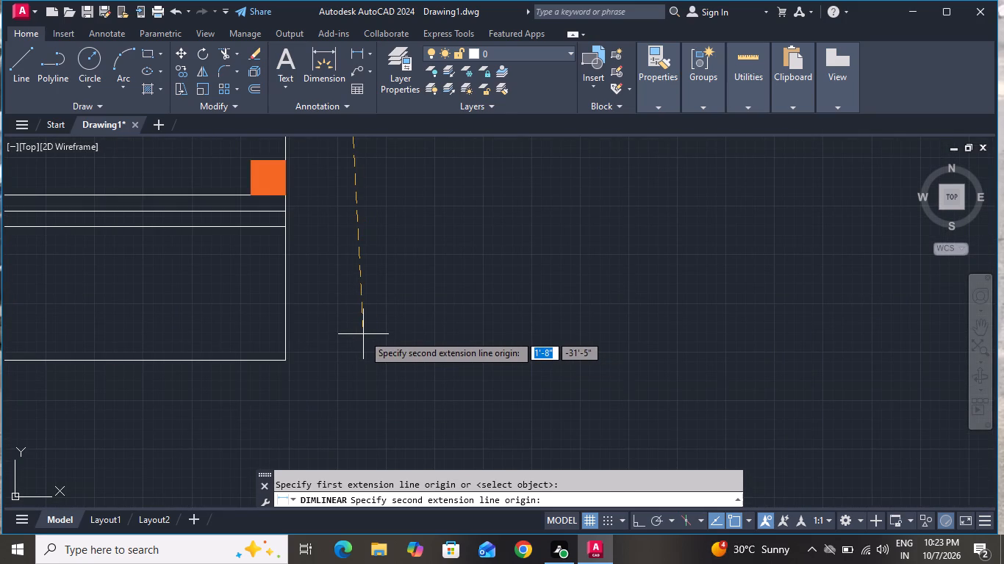
scroll(363, 334, down, 1)
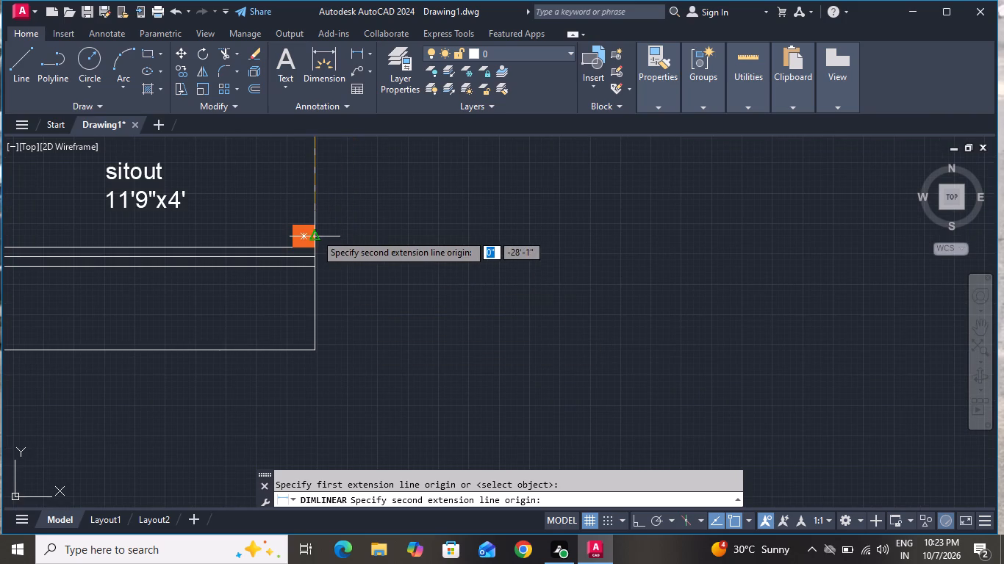
click(315, 245)
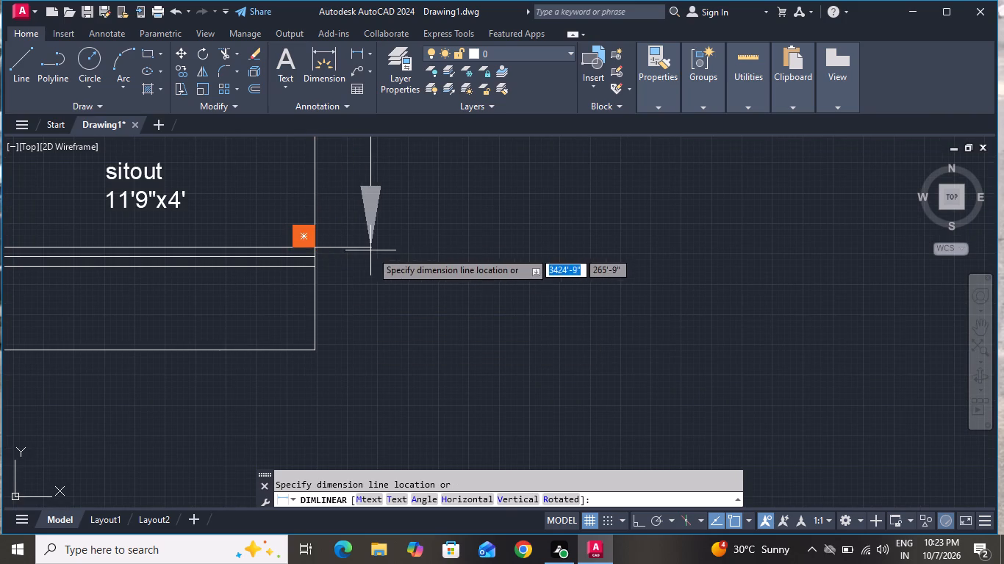
scroll(387, 256, down, 4)
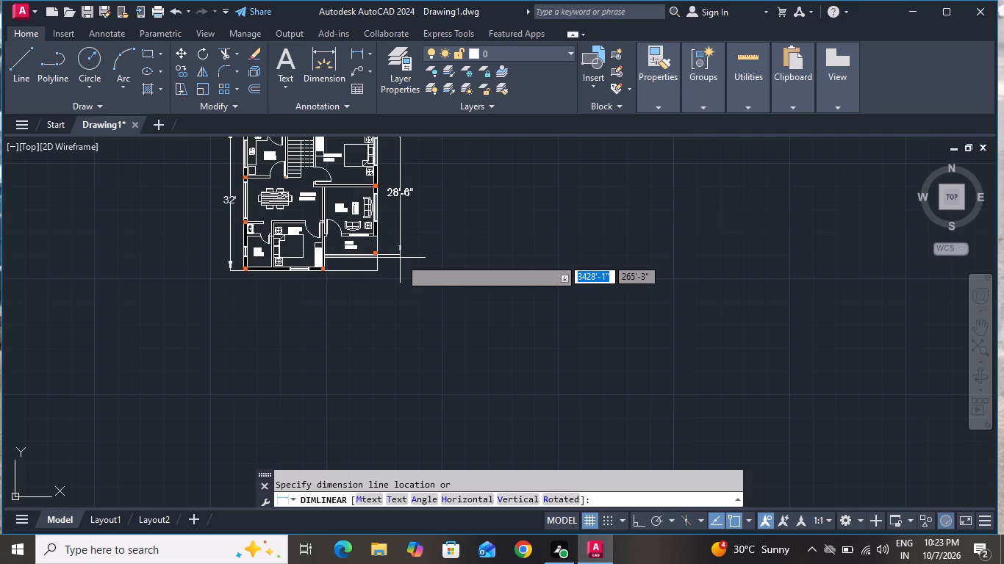
click(400, 258)
Place an overall vertical linear dimension from the m bedroom's outer corner to the front corner beyond the sitout steps, outside the sitout column dimension.
scroll(400, 259, down, 2)
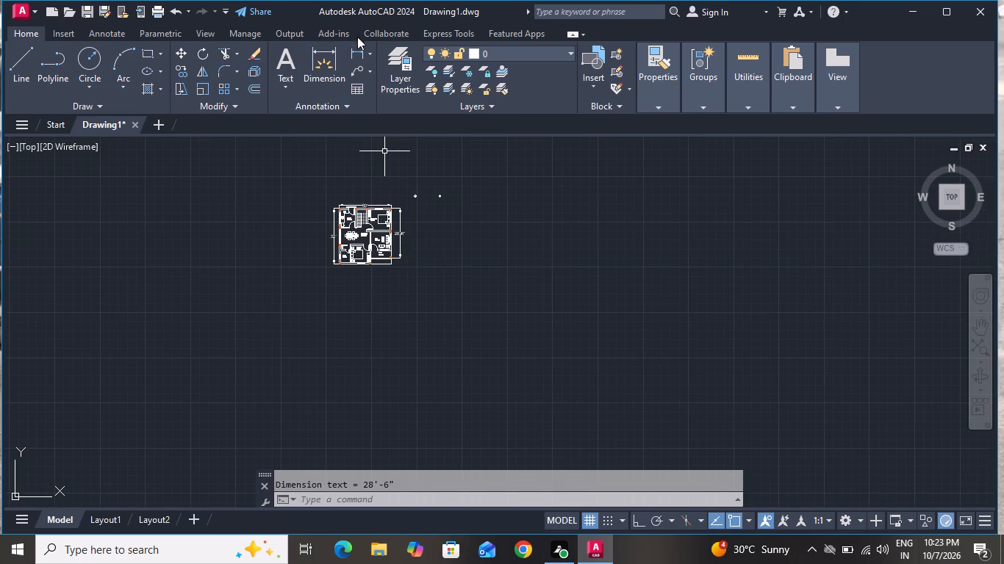
click(358, 48)
scroll(390, 205, up, 5)
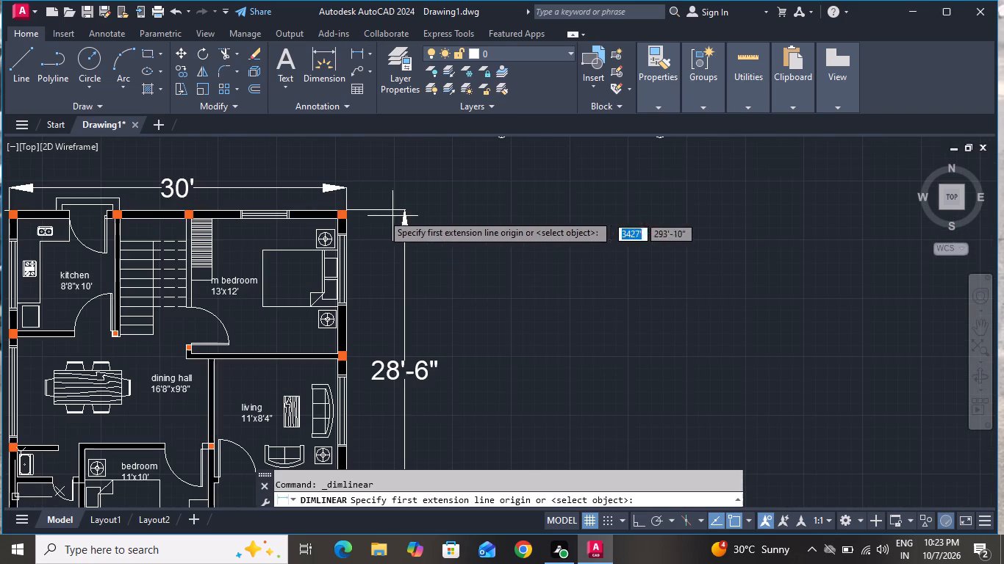
click(348, 211)
scroll(438, 269, down, 3)
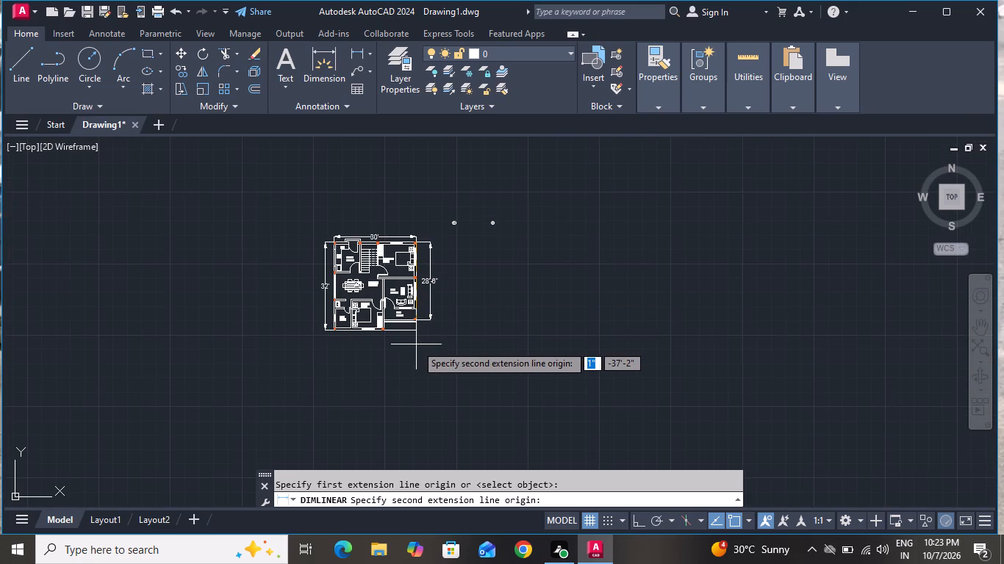
scroll(416, 344, up, 4)
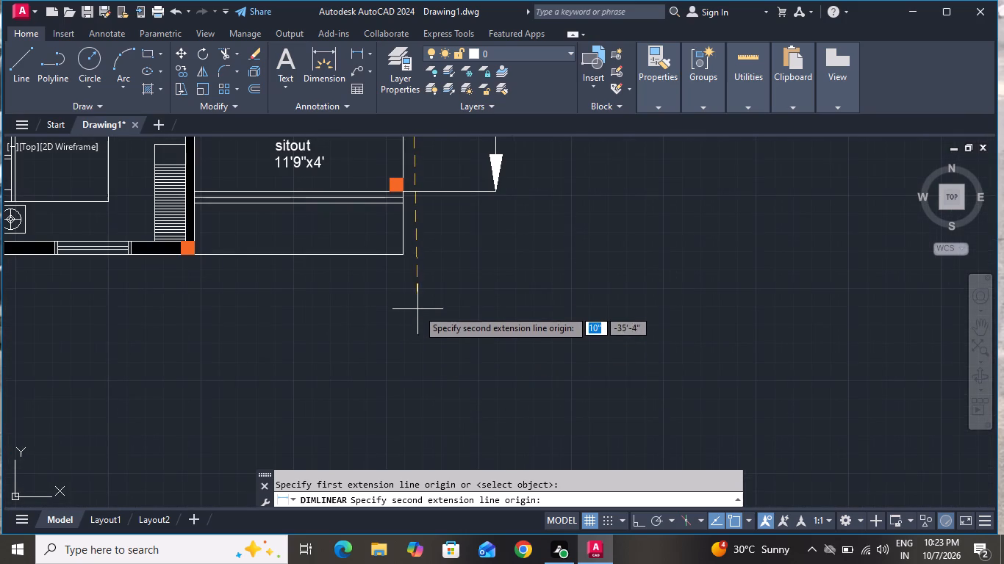
click(404, 256)
scroll(445, 270, down, 3)
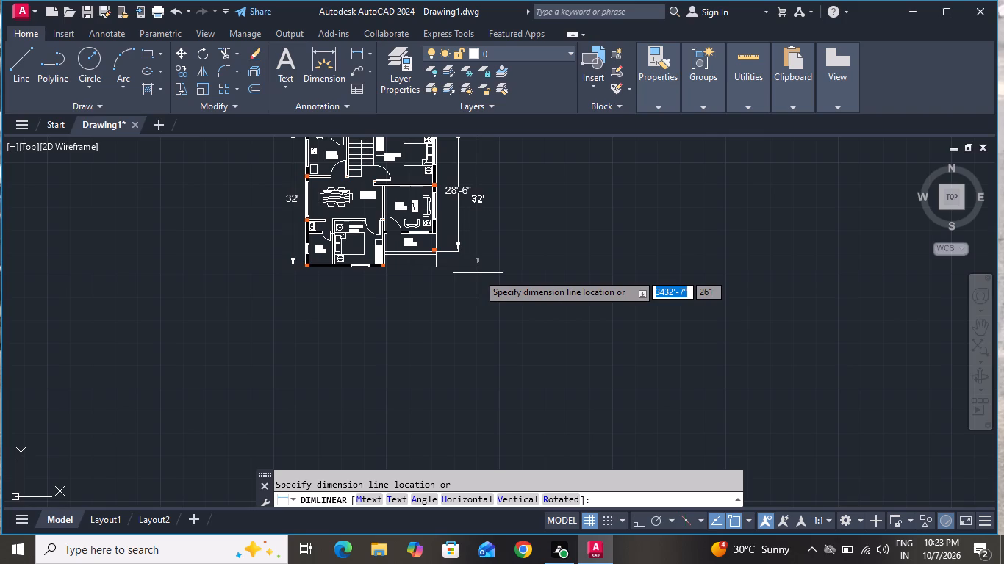
click(478, 273)
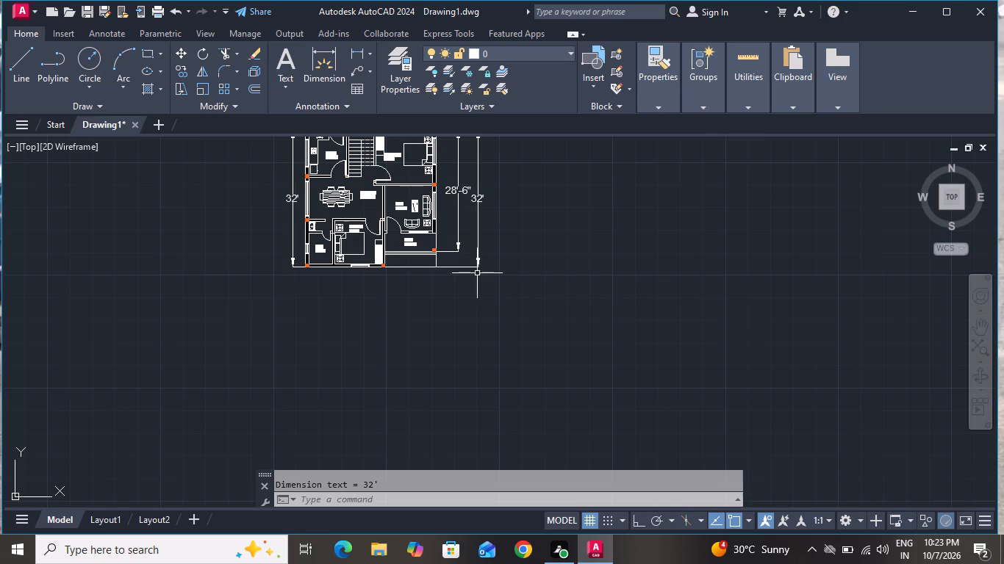
Override the text of the vertical dimension from the m bedroom corner to the sitout column with 26'3".
scroll(455, 204, up, 2)
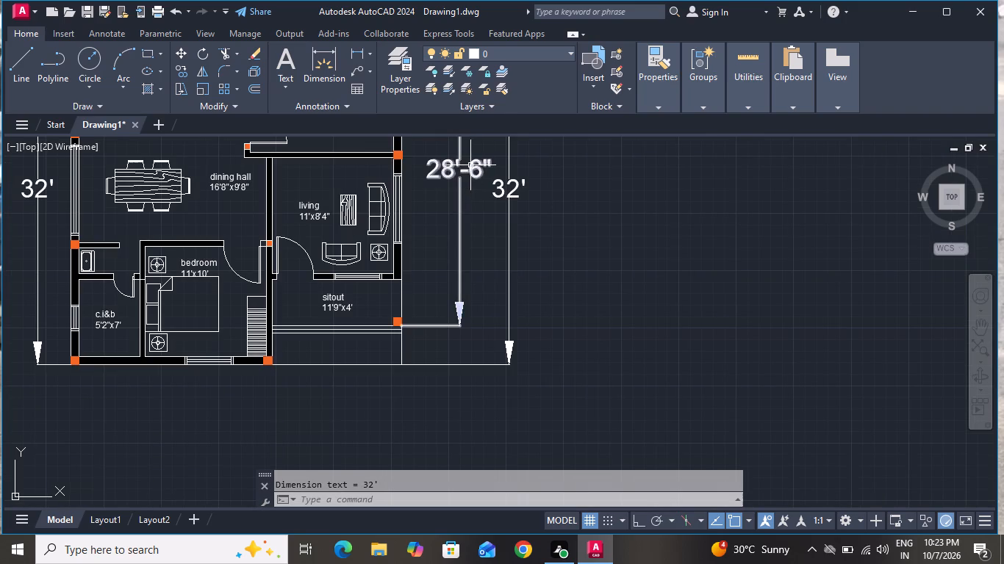
click(471, 165)
double_click(478, 164)
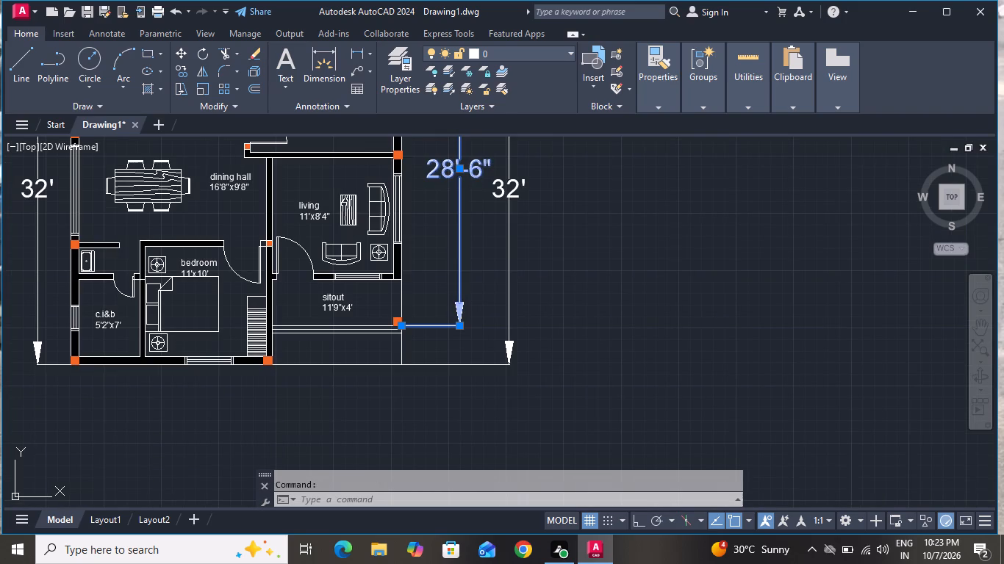
click(487, 163)
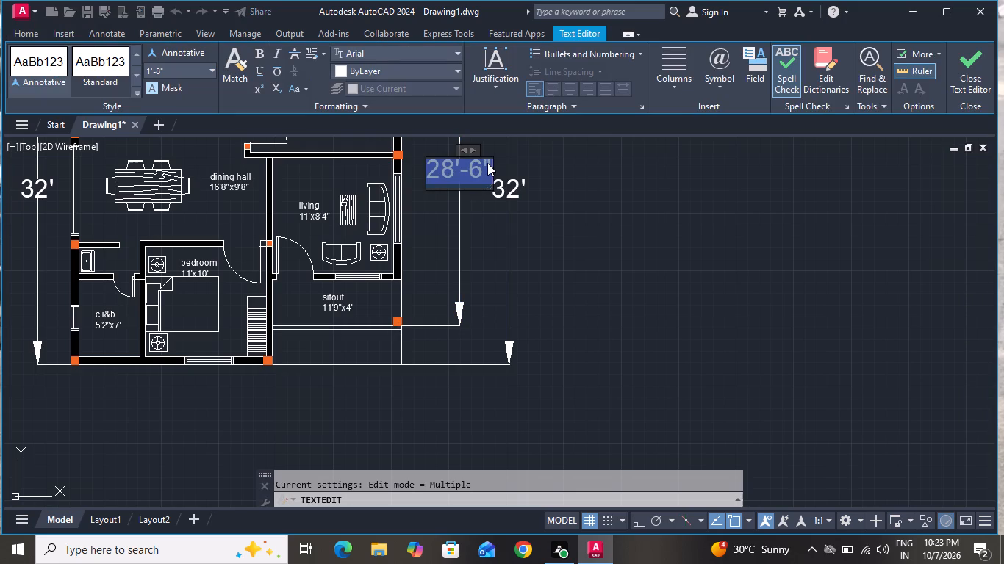
text(26)
key(apostrophe)
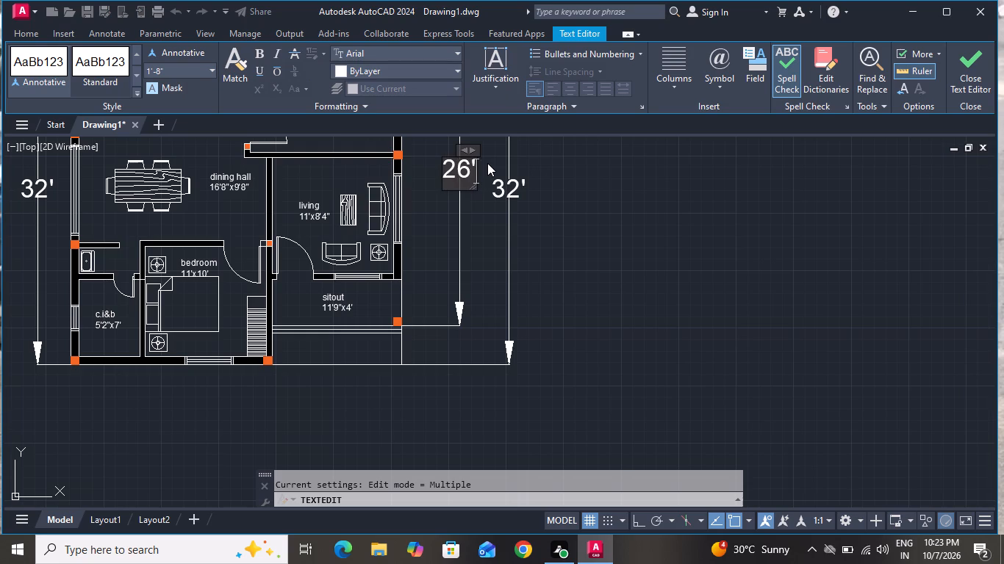
key(3)
key(shift+quotedbl)
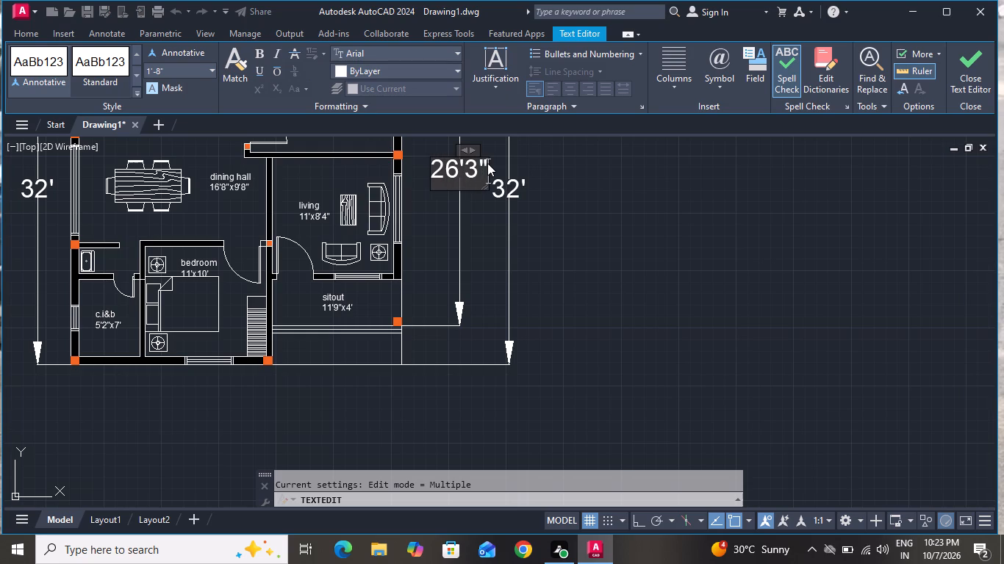
click(494, 224)
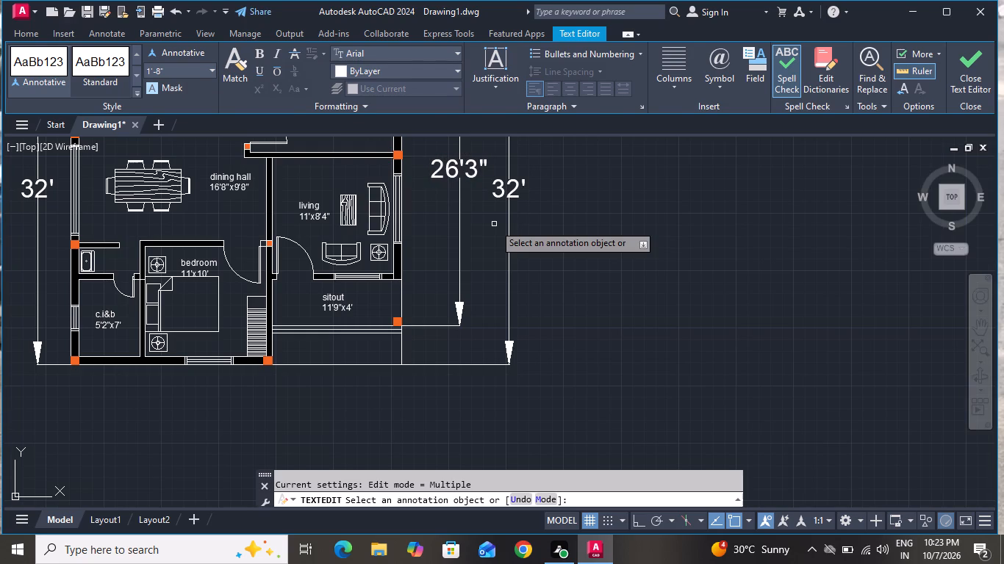
Place a vertical linear dimension from the sitout column's outer lower corner to the front corner beyond the sitout steps.
scroll(495, 225, down, 2)
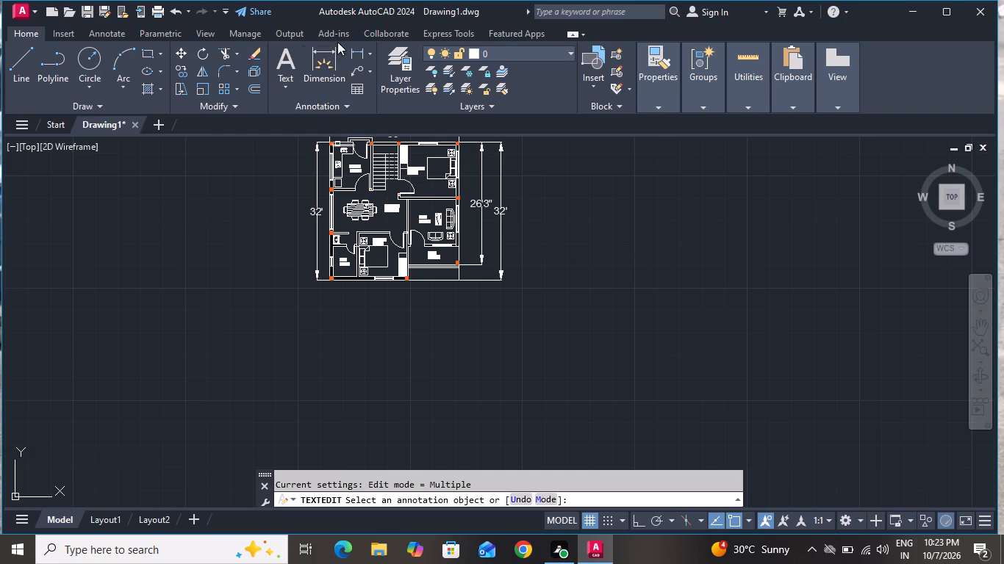
click(356, 54)
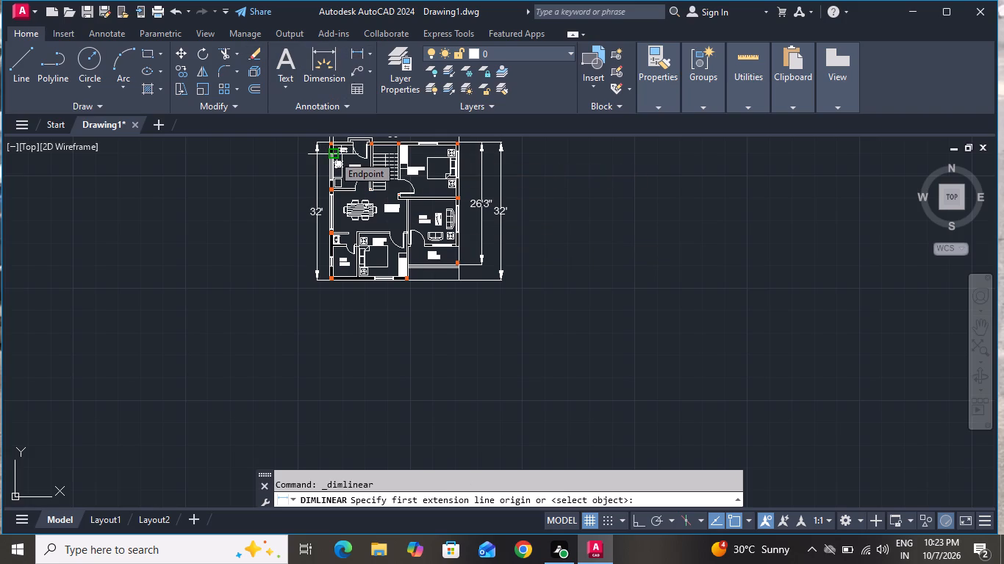
scroll(359, 140, down, 1)
scroll(389, 239, down, 1)
scroll(435, 217, up, 2)
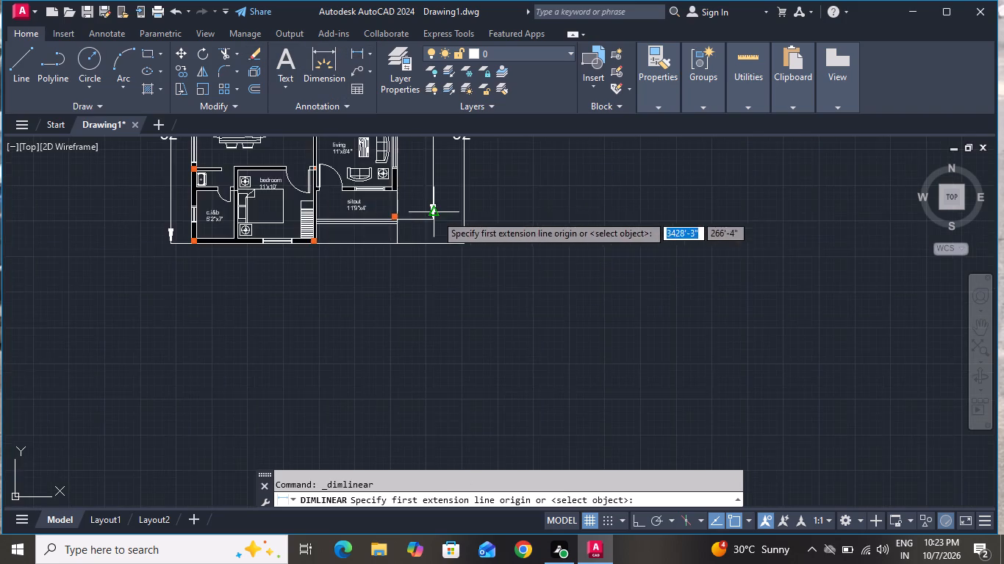
scroll(420, 211, up, 3)
scroll(367, 243, up, 1)
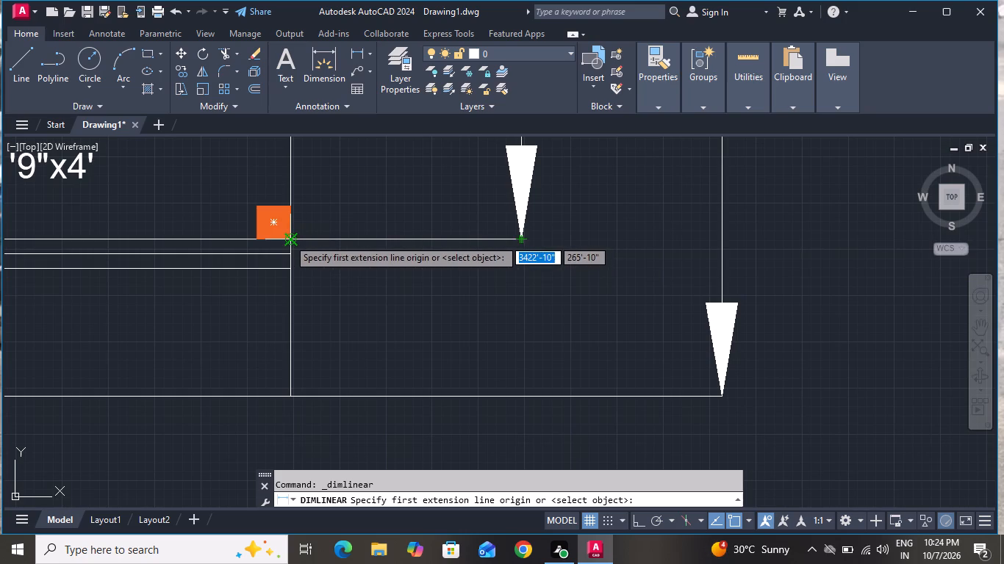
click(290, 237)
click(293, 395)
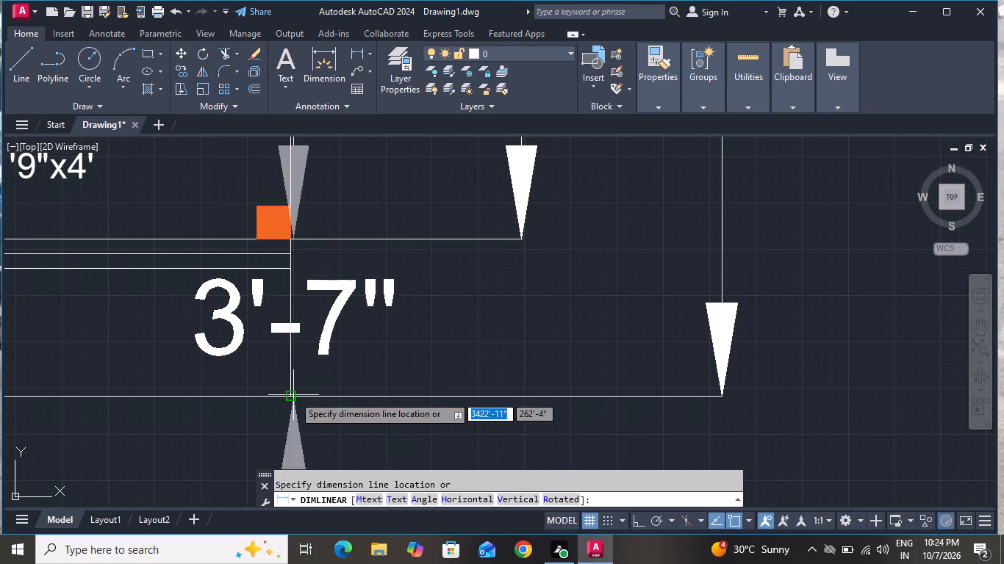
click(417, 360)
Override the text of the short vertical dimension beside the sitout steps with 5'9" and finish text editing.
scroll(439, 322, down, 2)
double_click(450, 314)
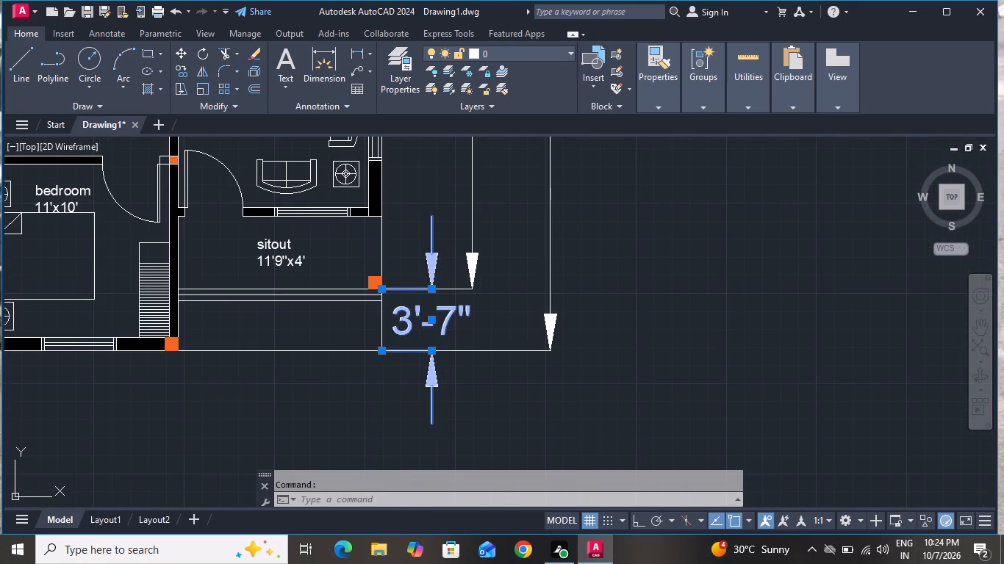
click(453, 314)
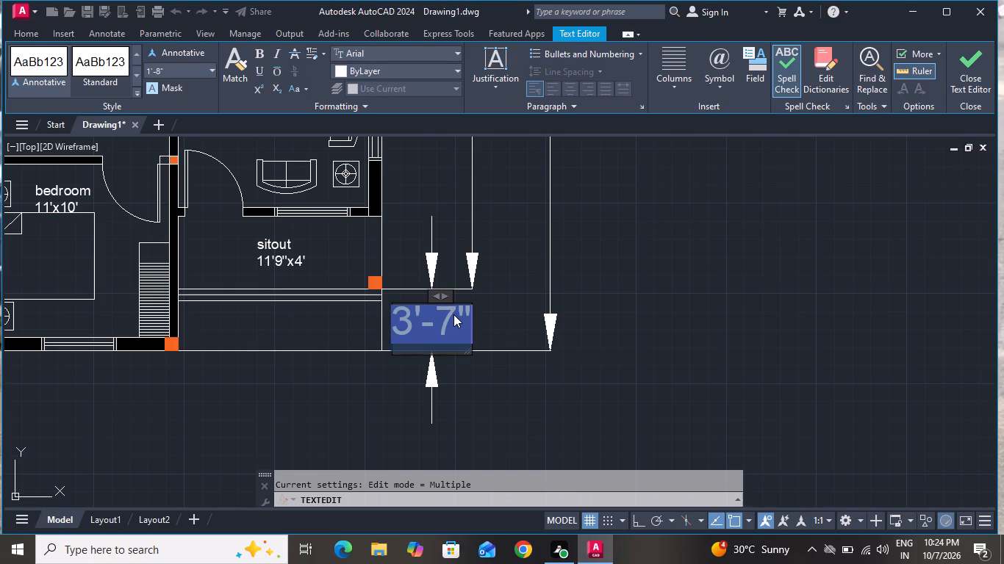
text(5'9)
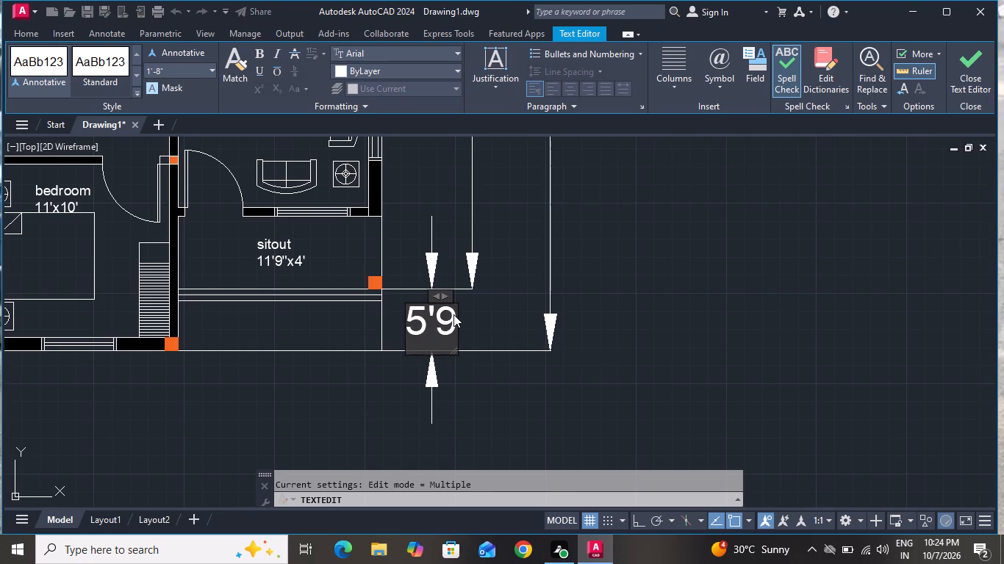
key(shift+quotedbl)
click(528, 390)
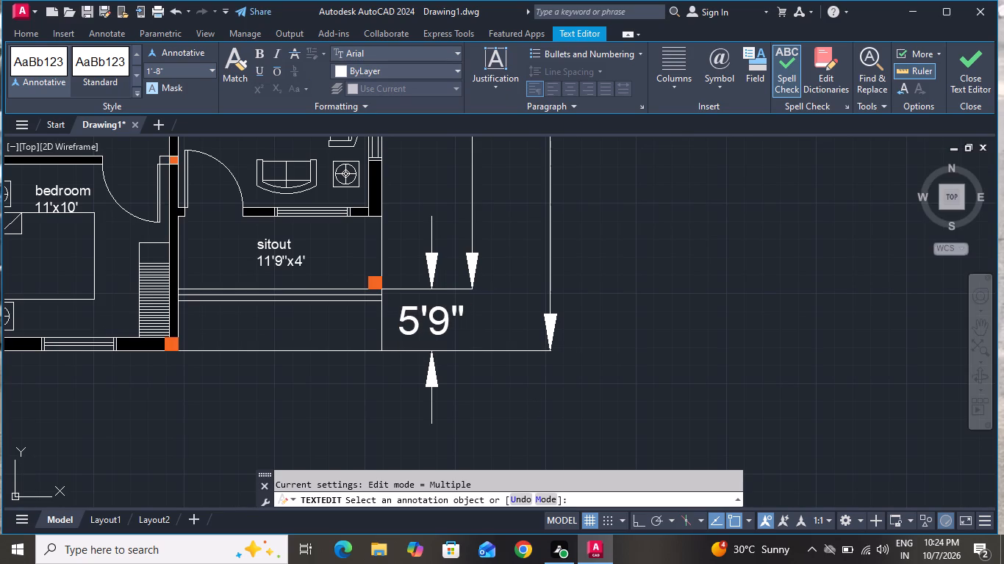
scroll(531, 379, down, 7)
scroll(572, 306, up, 1)
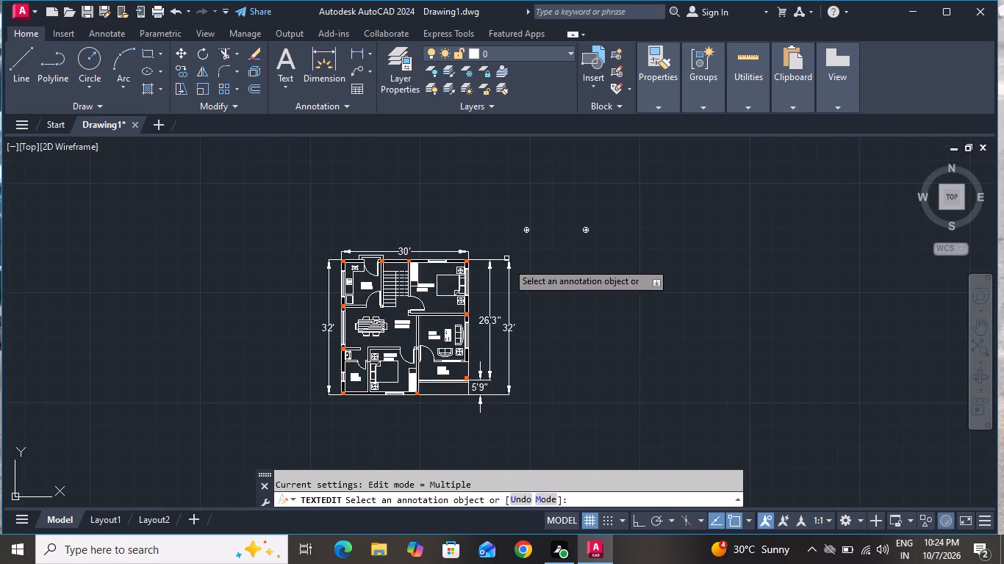
right_click(409, 228)
click(431, 244)
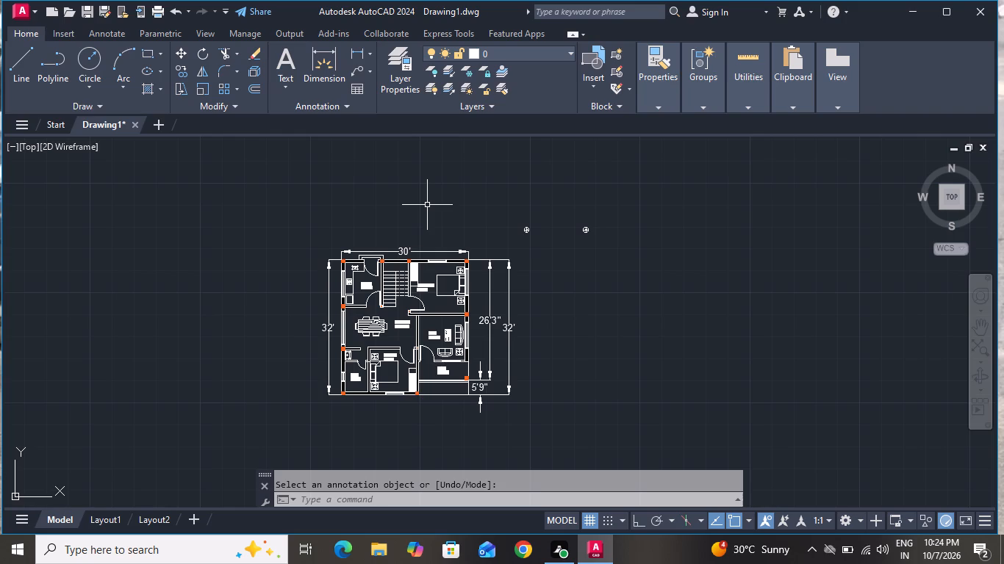
Place an overall horizontal linear dimension from the c.i&b room's outer corner to the front corner beyond the sitout steps, clear outside the front wall.
click(353, 51)
scroll(322, 415, up, 4)
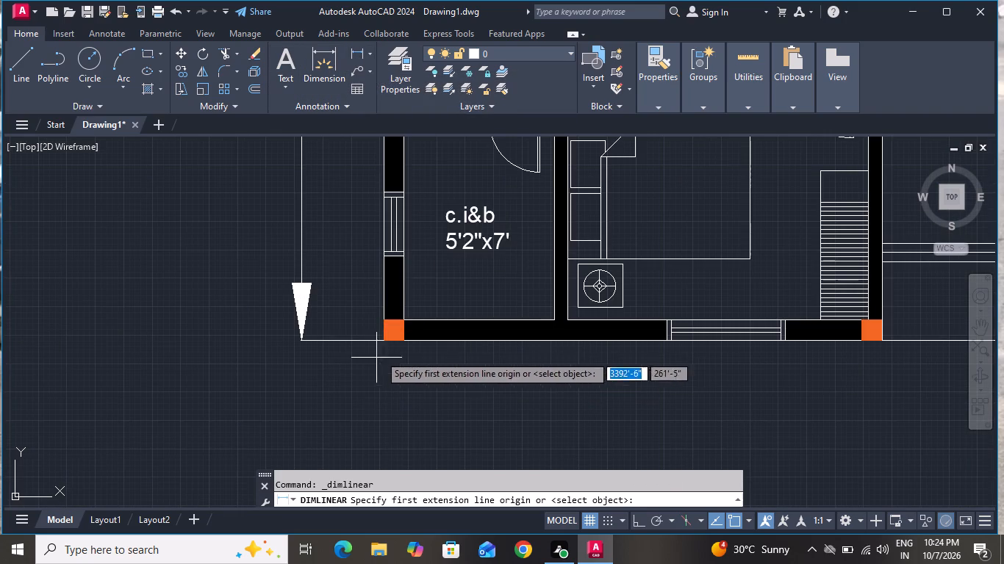
click(383, 341)
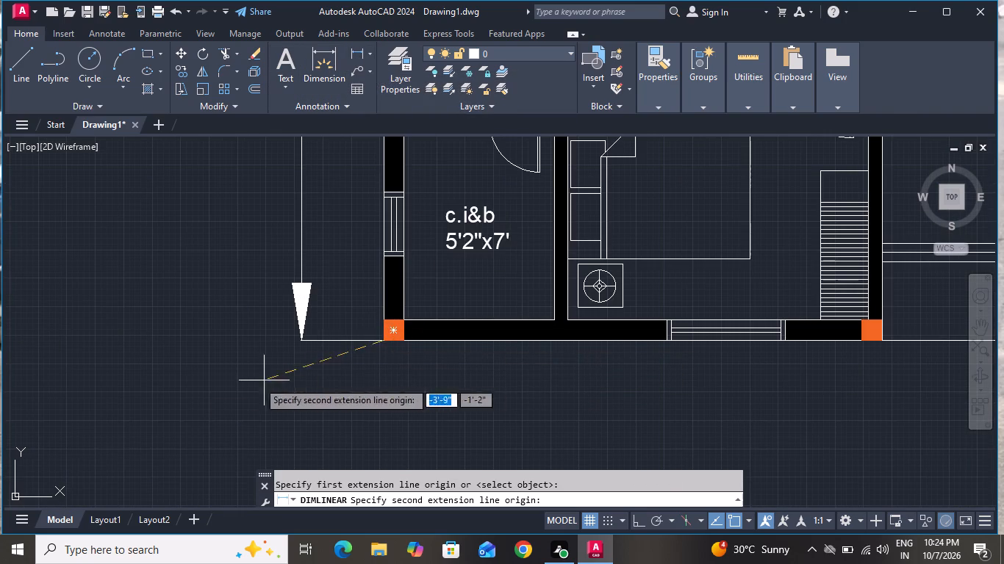
scroll(198, 388, down, 3)
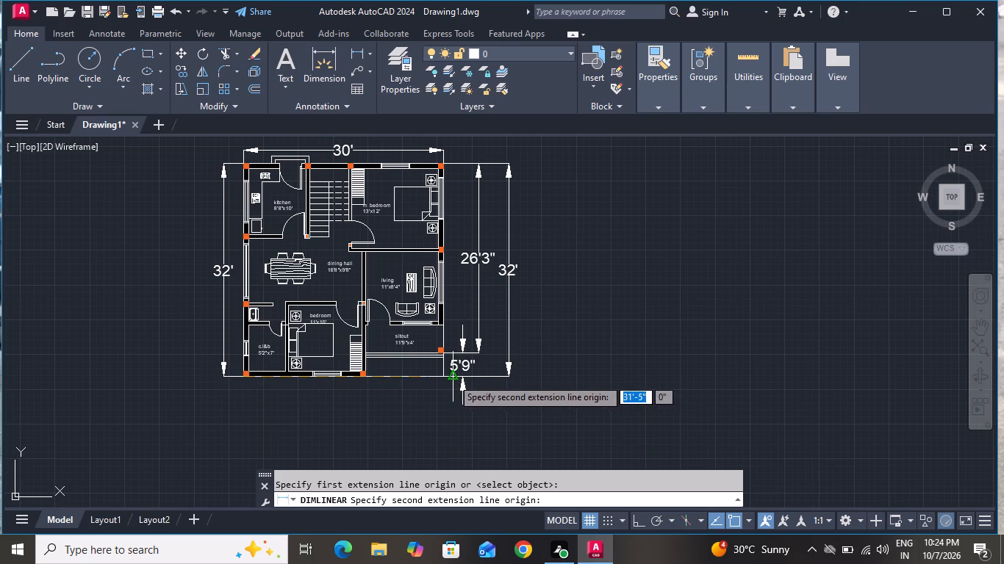
click(443, 375)
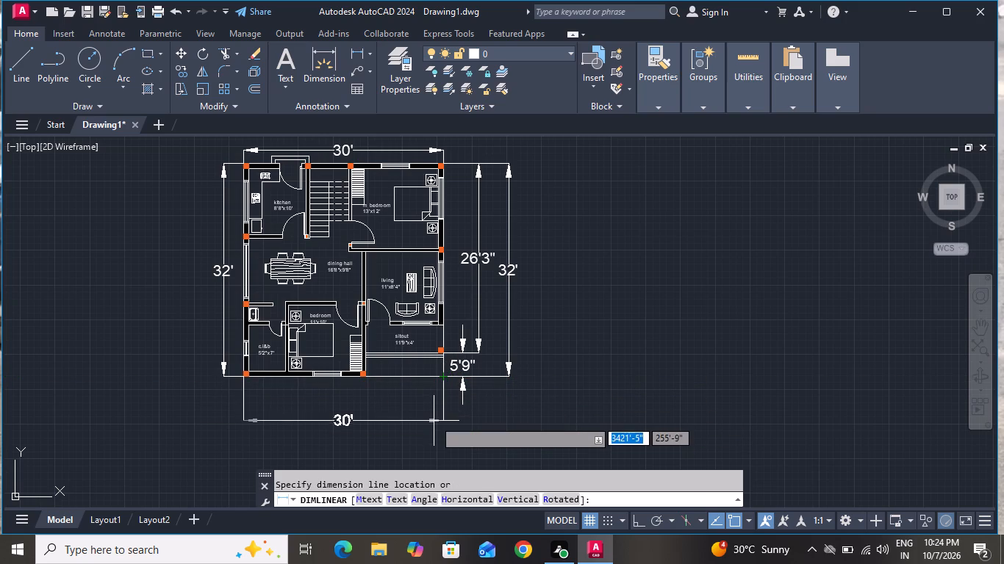
click(434, 399)
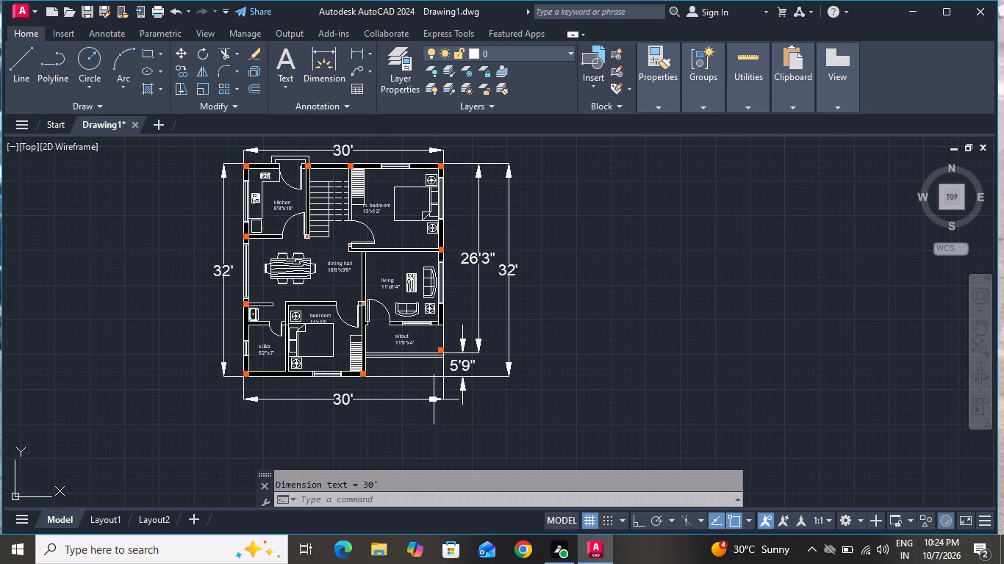
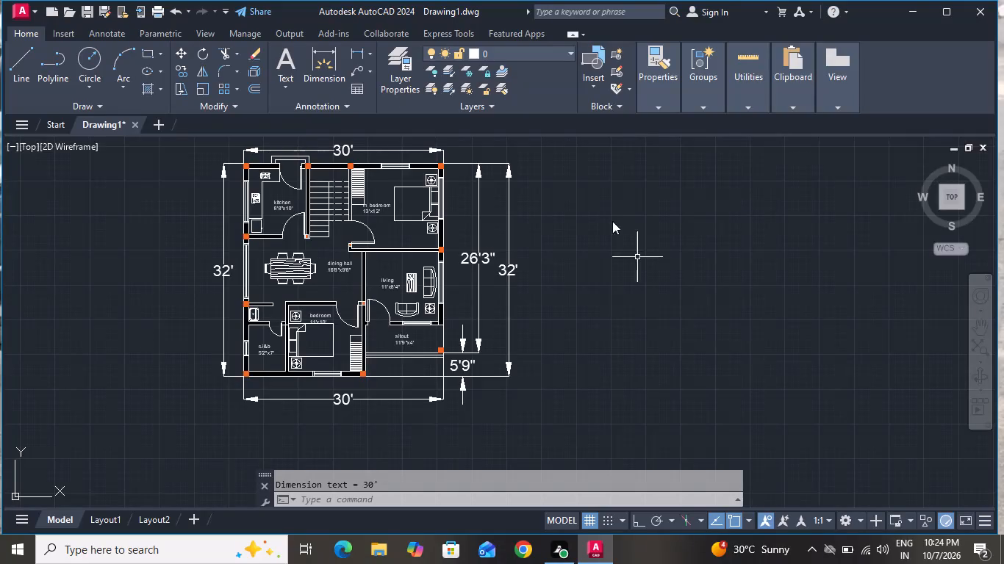
Place a horizontal linear dimension from the bedroom's outer column corner to the front corner beyond the sitout steps, inside the overall 30' dimension.
click(351, 51)
scroll(346, 383, up, 1)
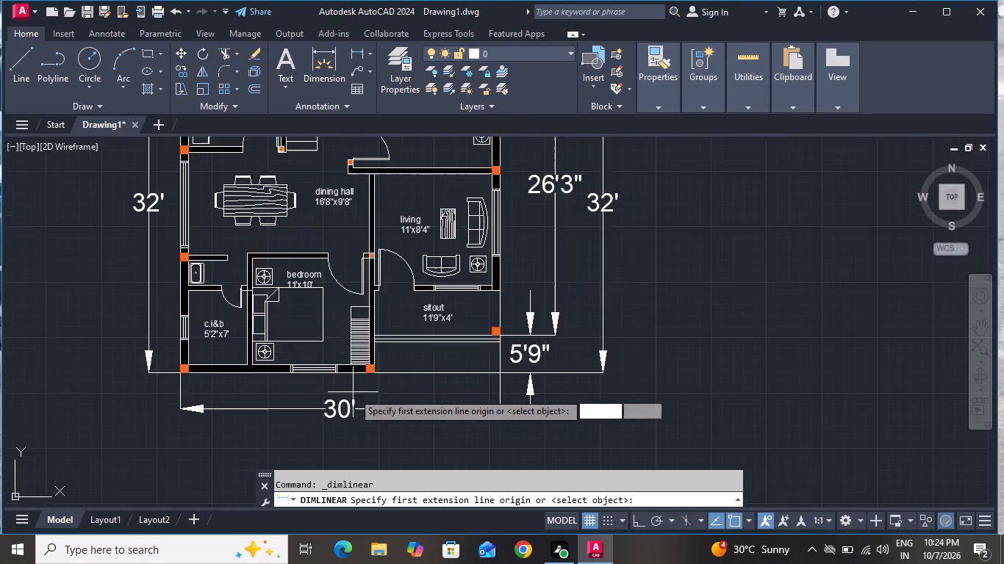
scroll(355, 391, up, 2)
click(398, 347)
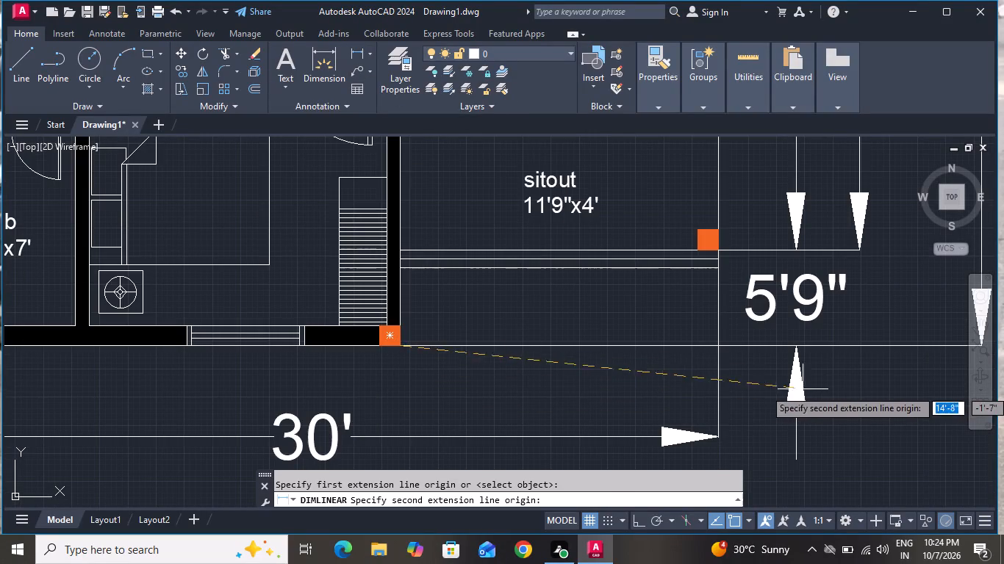
click(714, 344)
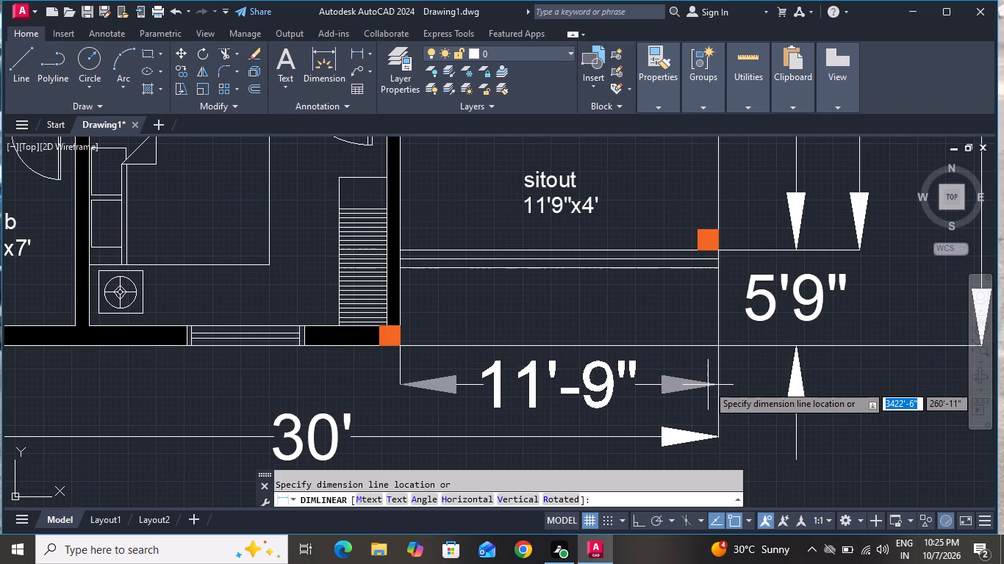
click(708, 385)
Place a horizontal linear dimension along the front wall from the c.i&b outer corner to the bedroom column corner, in line with the sitout-width dimension.
scroll(706, 386, down, 2)
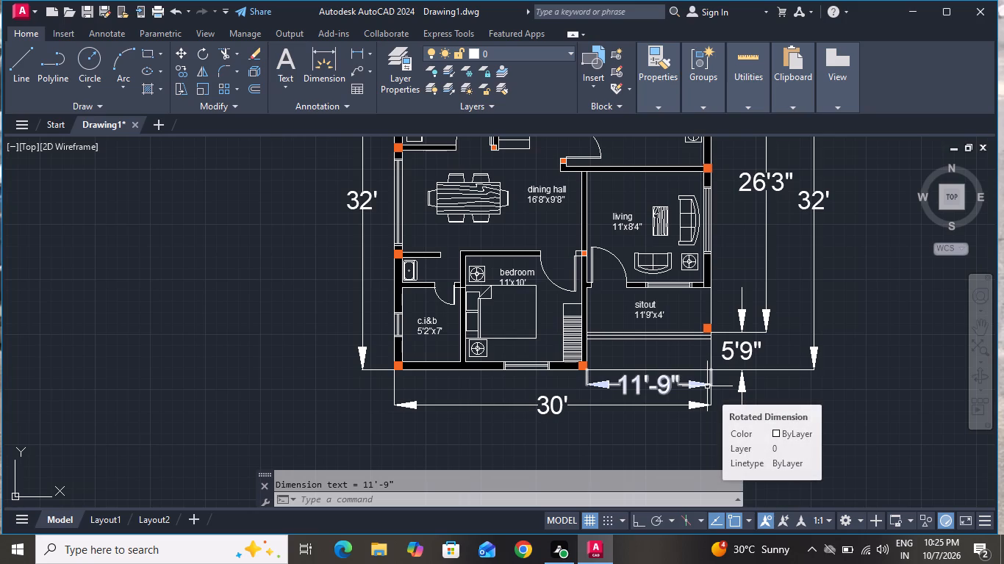
click(351, 48)
scroll(399, 372, up, 2)
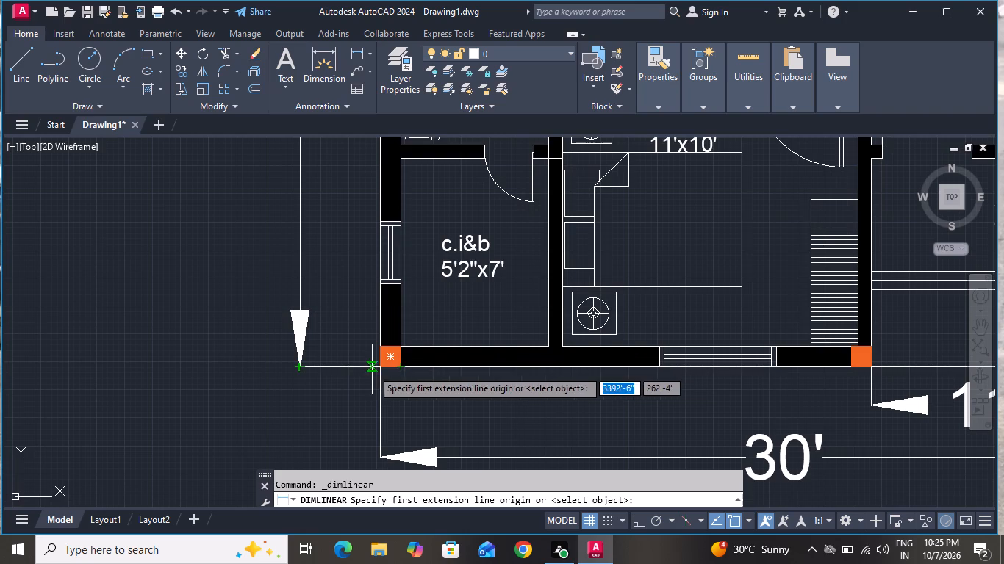
click(383, 369)
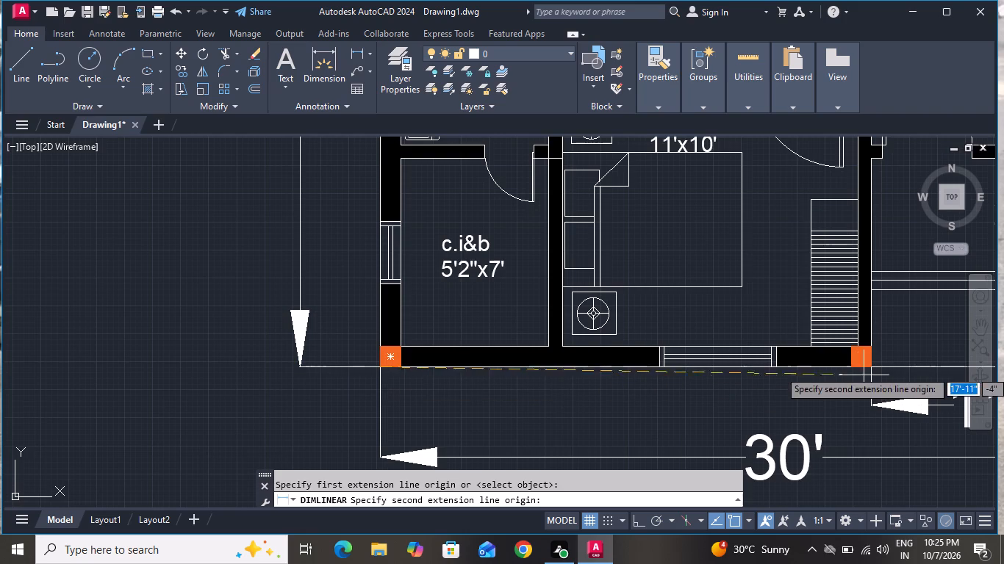
click(874, 367)
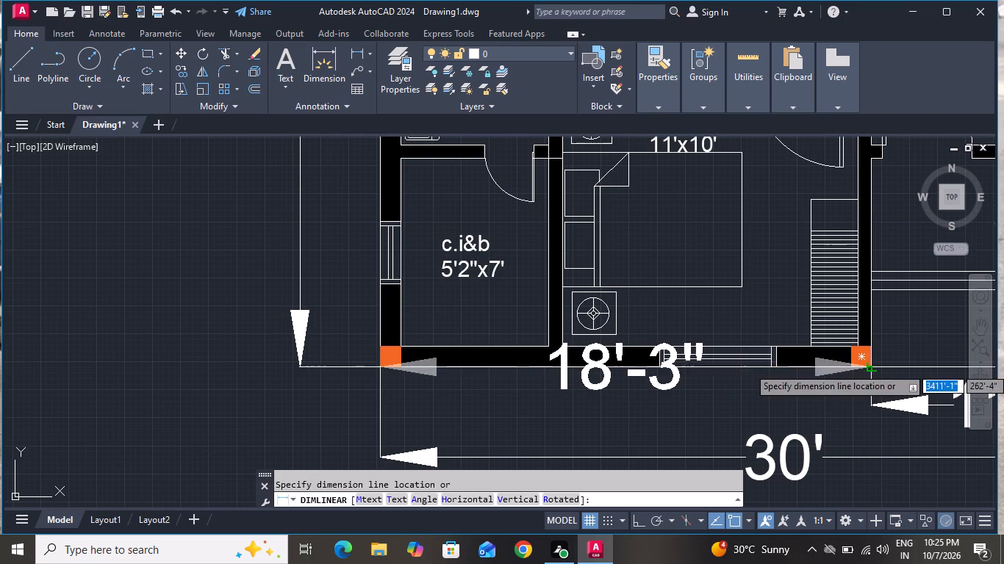
click(865, 400)
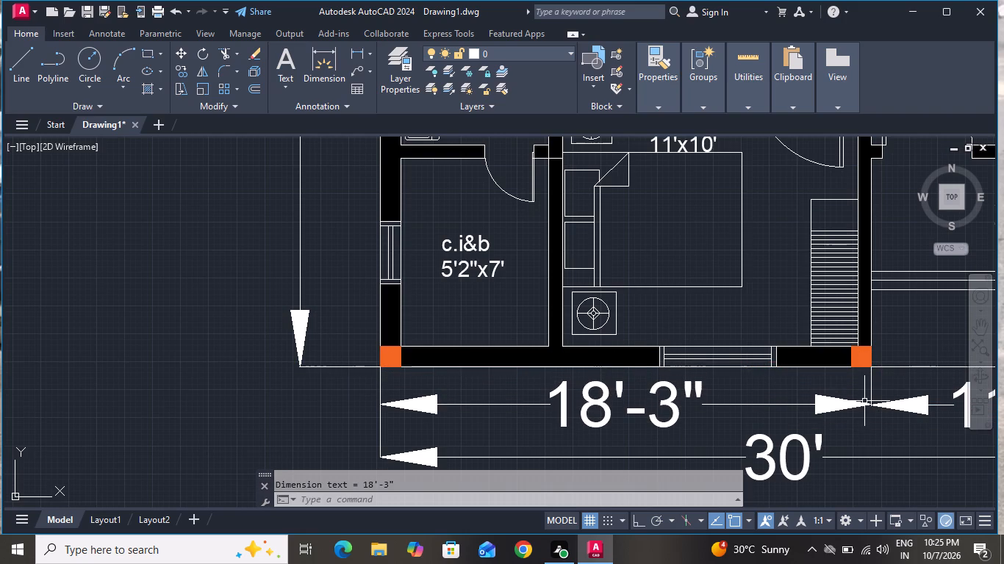
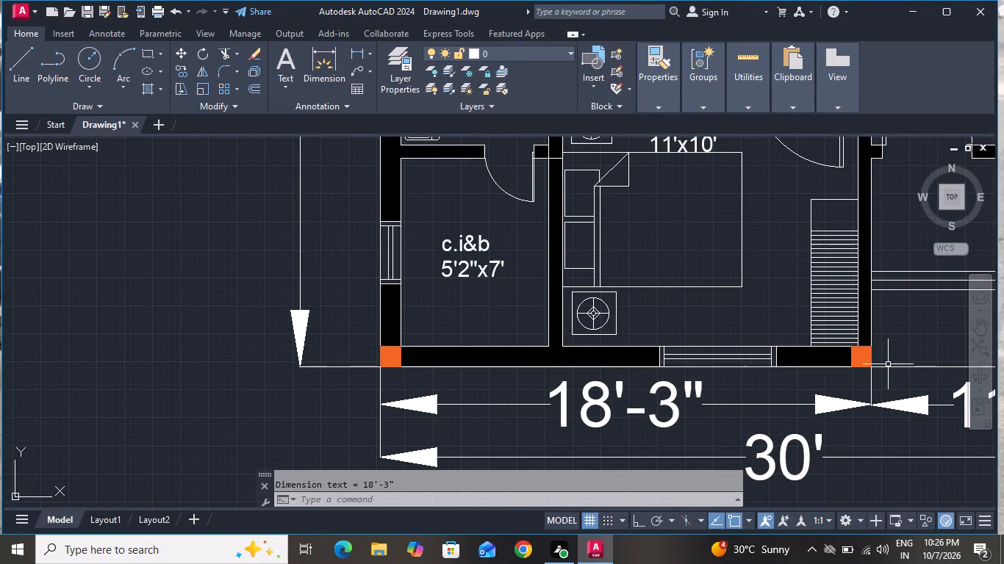
Examine the whole floor plan and the overall, front-wall and sitout dimensions around its outer walls.
scroll(883, 314, down, 1)
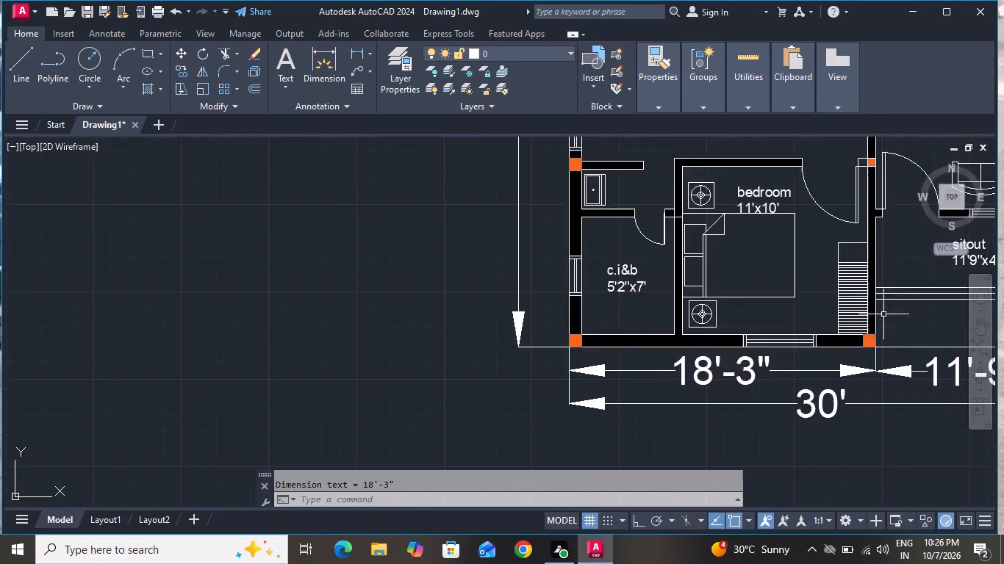
scroll(853, 310, down, 1)
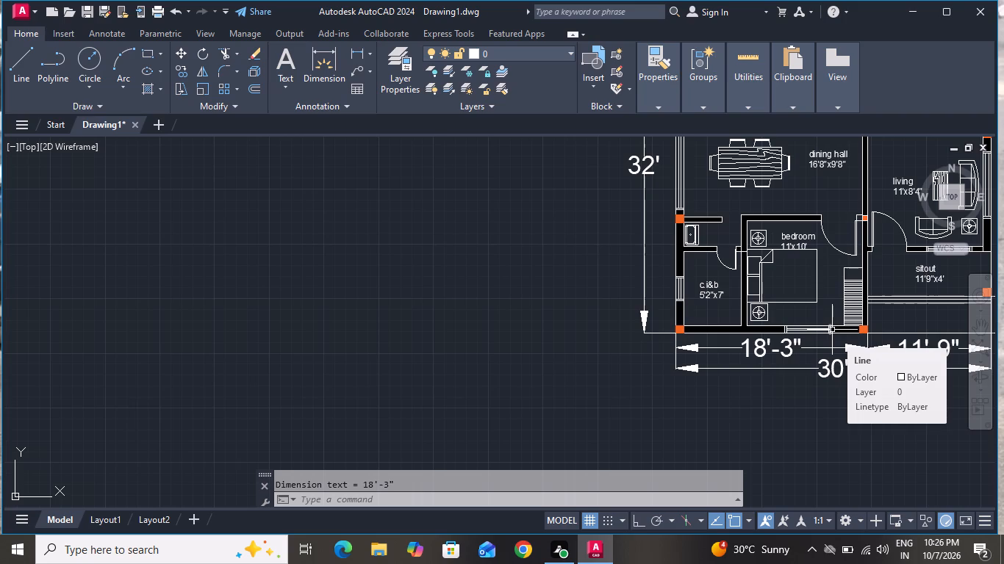
scroll(832, 330, down, 2)
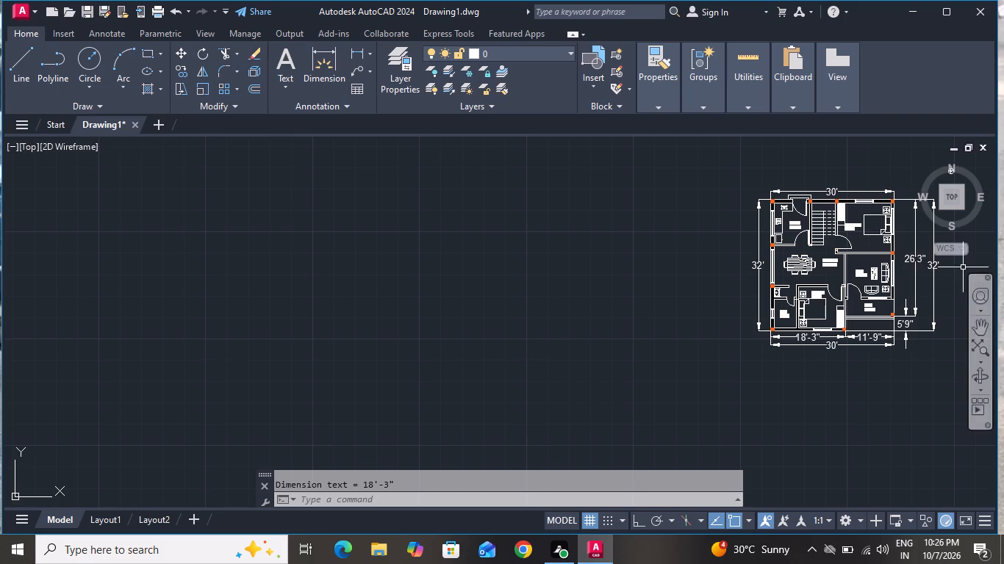
scroll(961, 267, up, 2)
scroll(951, 271, down, 1)
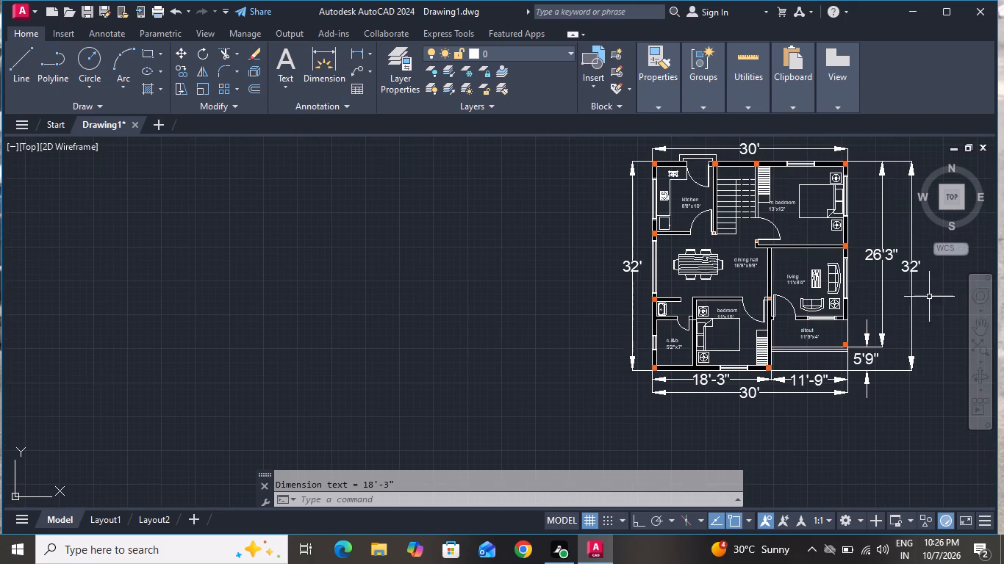
scroll(893, 350, up, 1)
scroll(892, 352, down, 1)
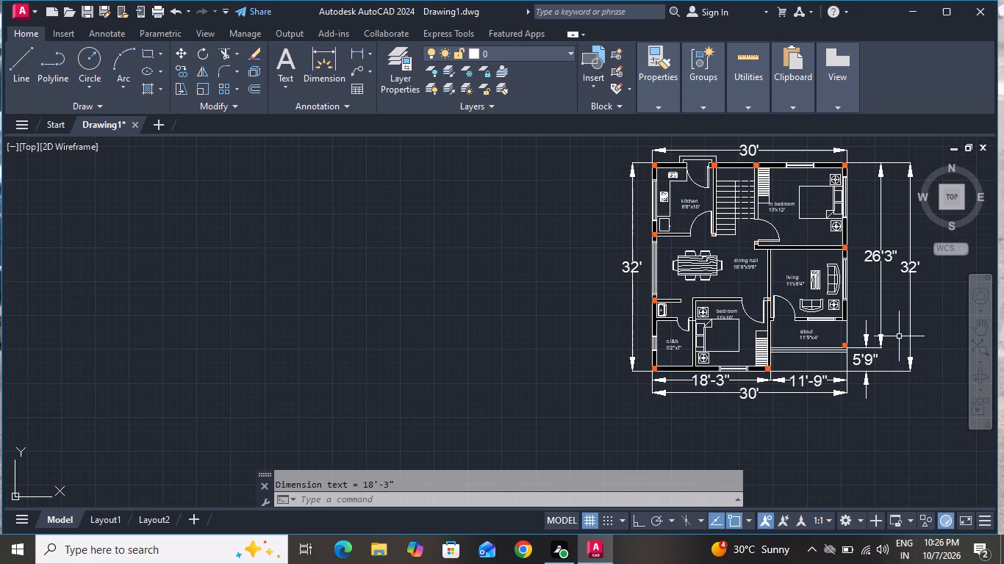
scroll(944, 278, up, 1)
scroll(944, 278, down, 1)
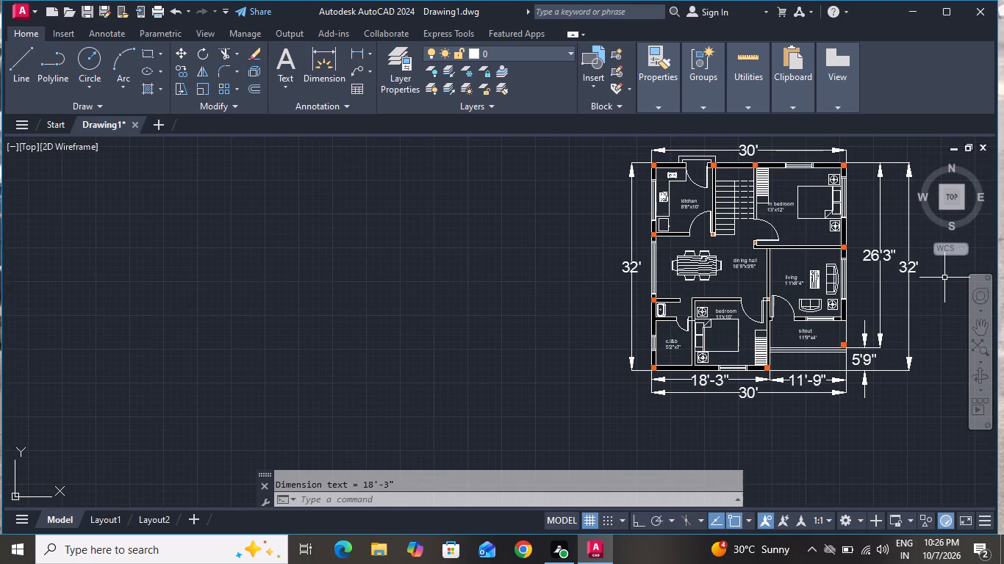
Erase the two stray circular lamp symbols lying outside the floor plan, beyond its upper-right corner.
middle_drag(764, 292, 412, 322)
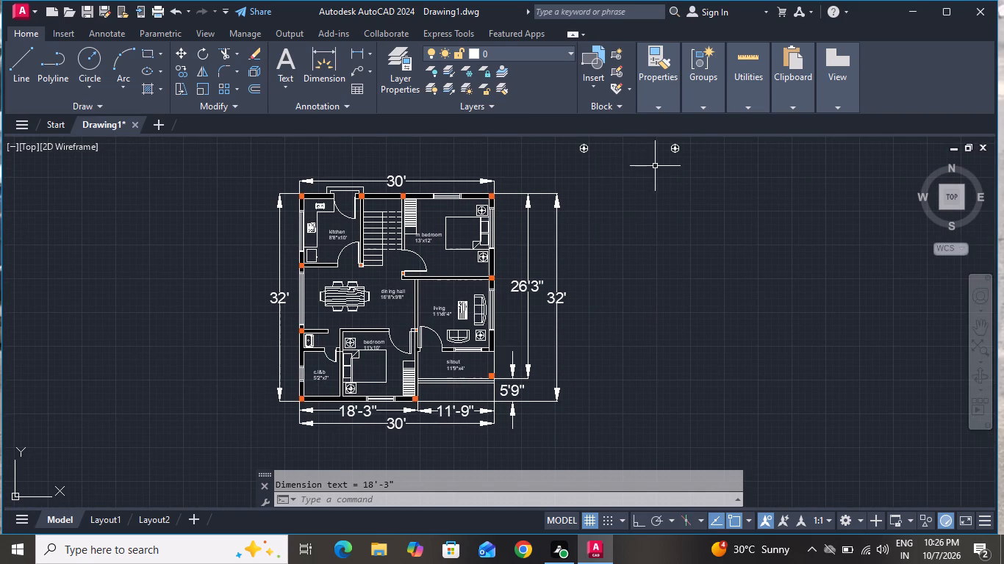
scroll(653, 189, down, 1)
scroll(684, 140, up, 1)
click(684, 154)
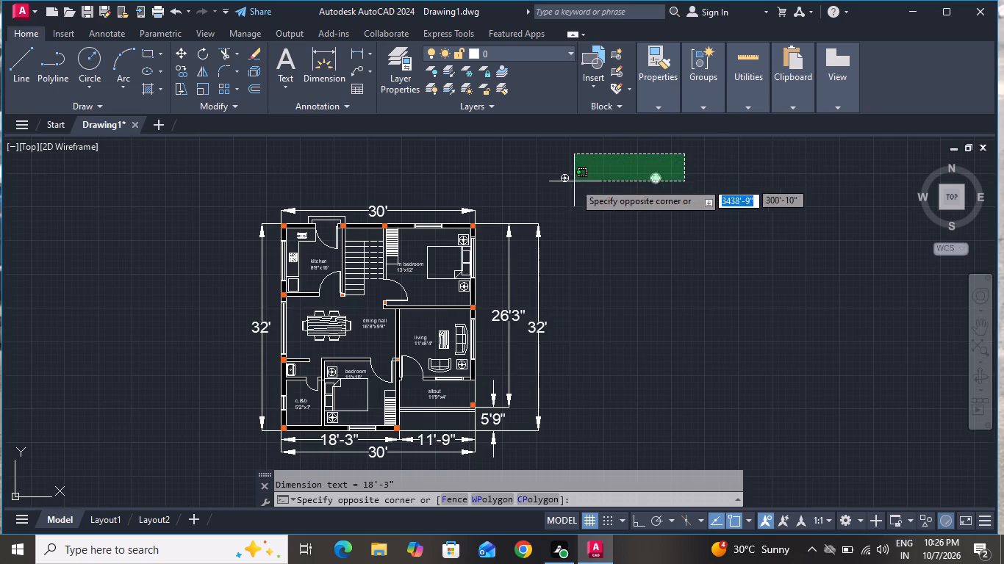
click(547, 190)
key(Delete)
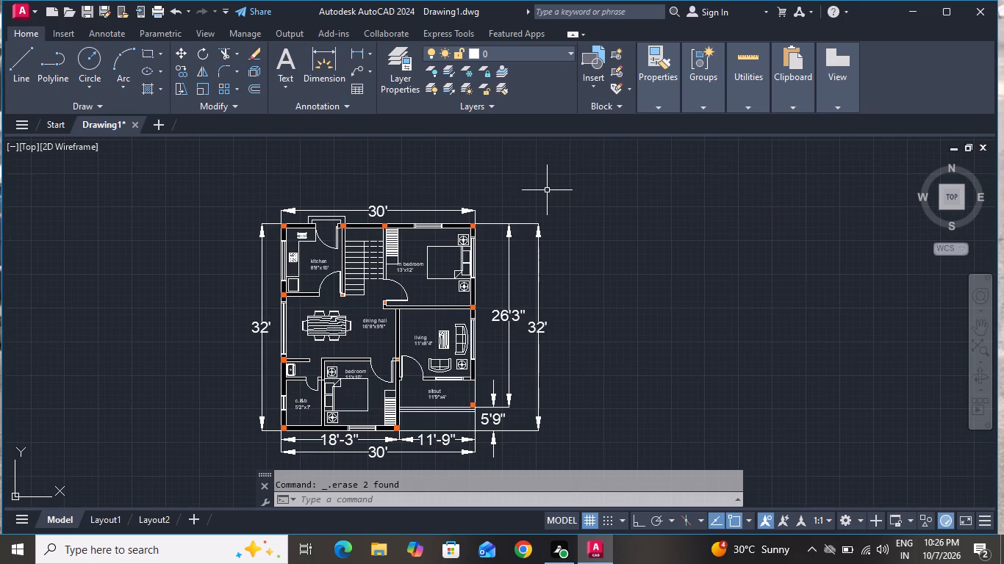
scroll(547, 190, down, 1)
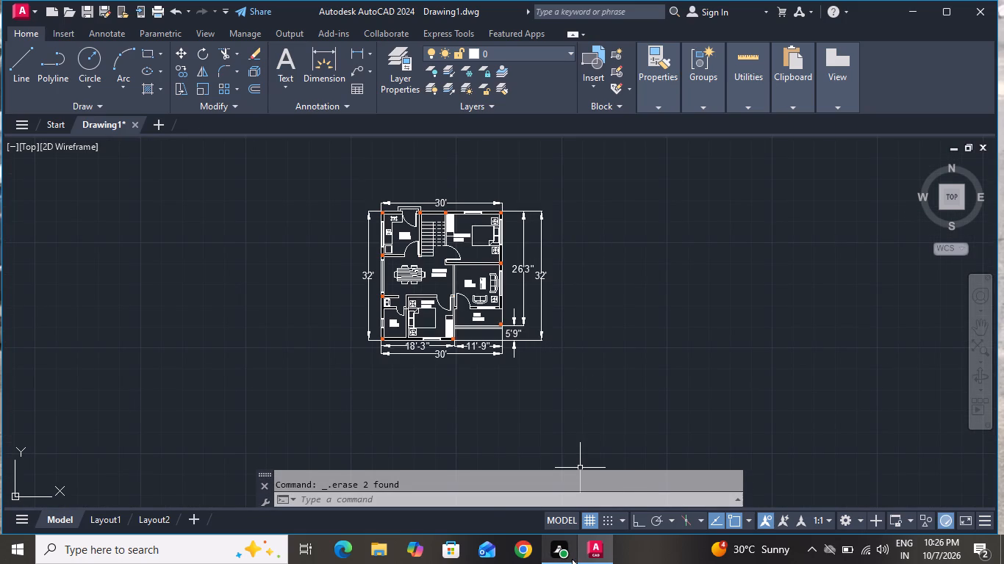
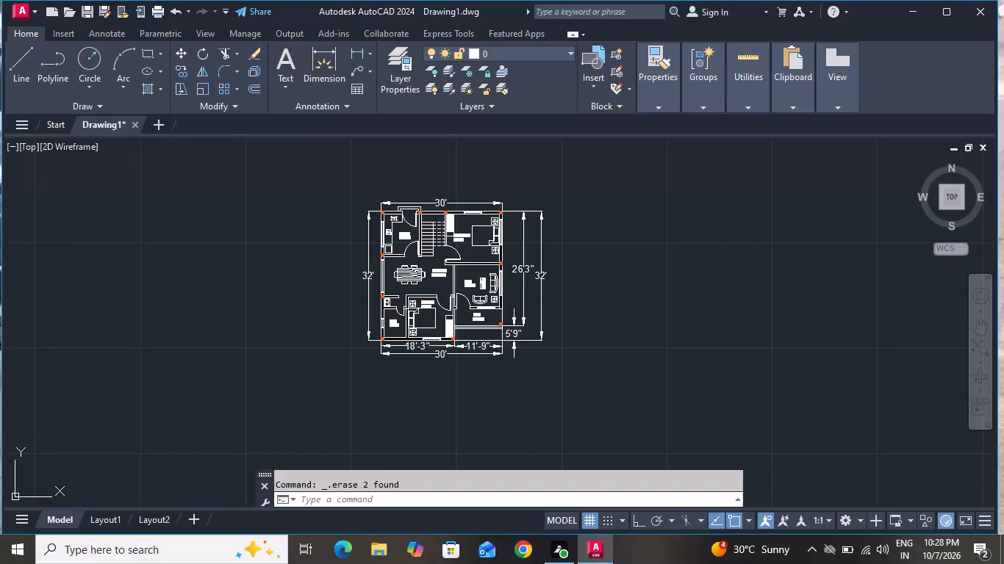
Turn off command log file recording with LOGFILEOFF.
text(log)
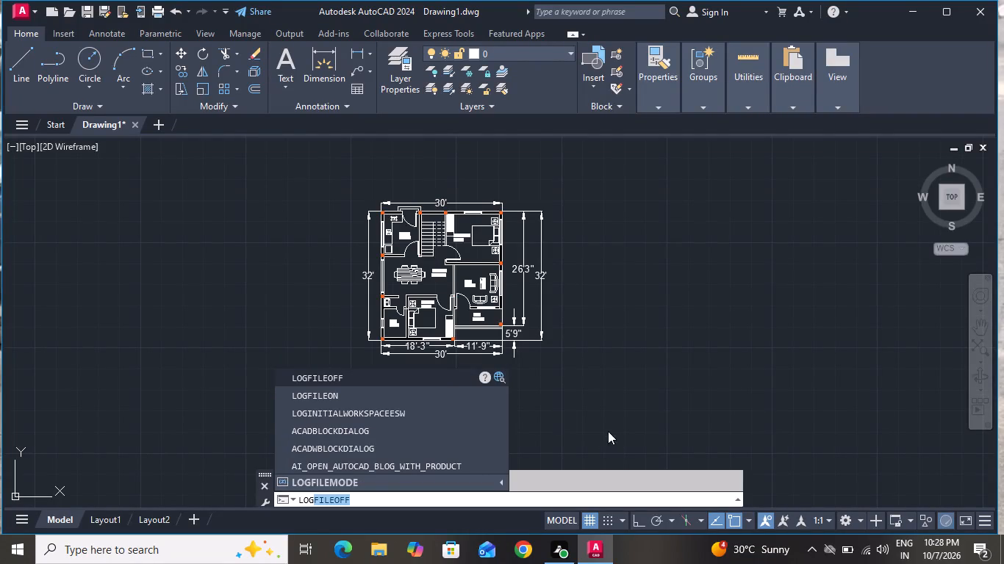
click(423, 377)
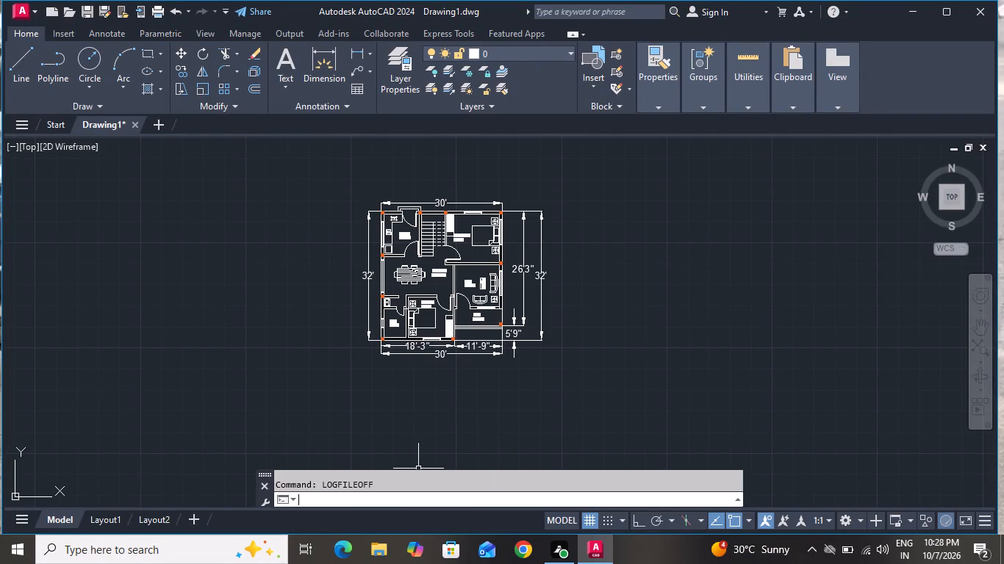
Save the drawing as "drawing 5" in the intership\30X40 folder on the C: drive.
key(ctrl+s)
key(ctrl+s)
key(ctrl+s)
key(ctrl+s)
key(ctrl+s)
key(ctrl+s)
key(ctrl+s)
key(ctrl+s)
key(ctrl+s)
key(ctrl+s)
key(ctrl+s)
key(ctrl+s)
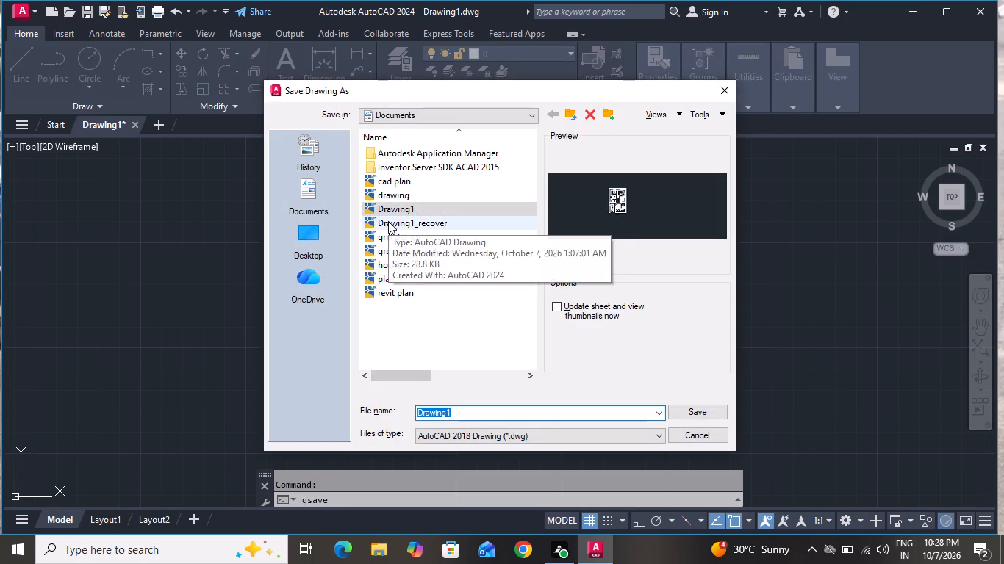
double_click(311, 233)
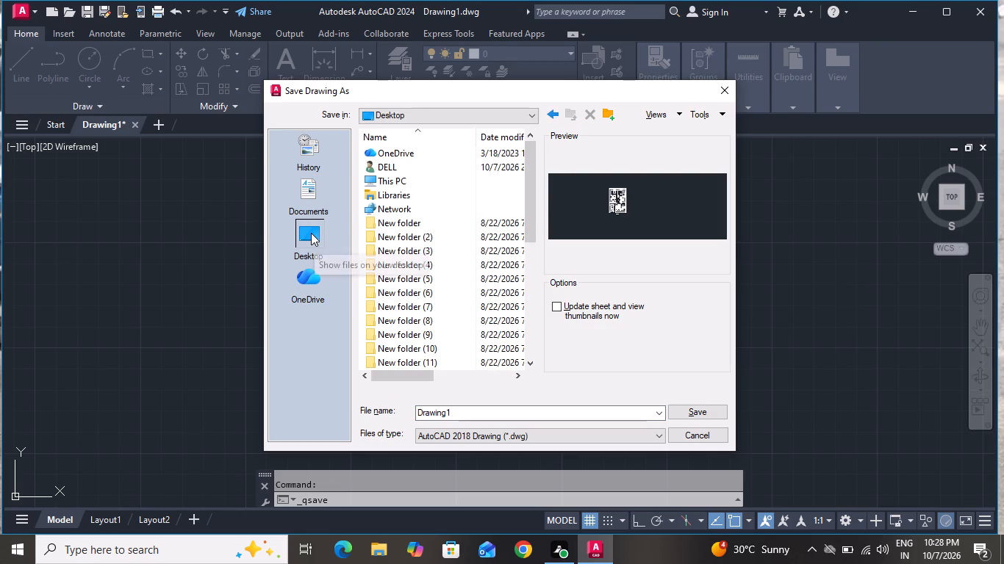
double_click(394, 178)
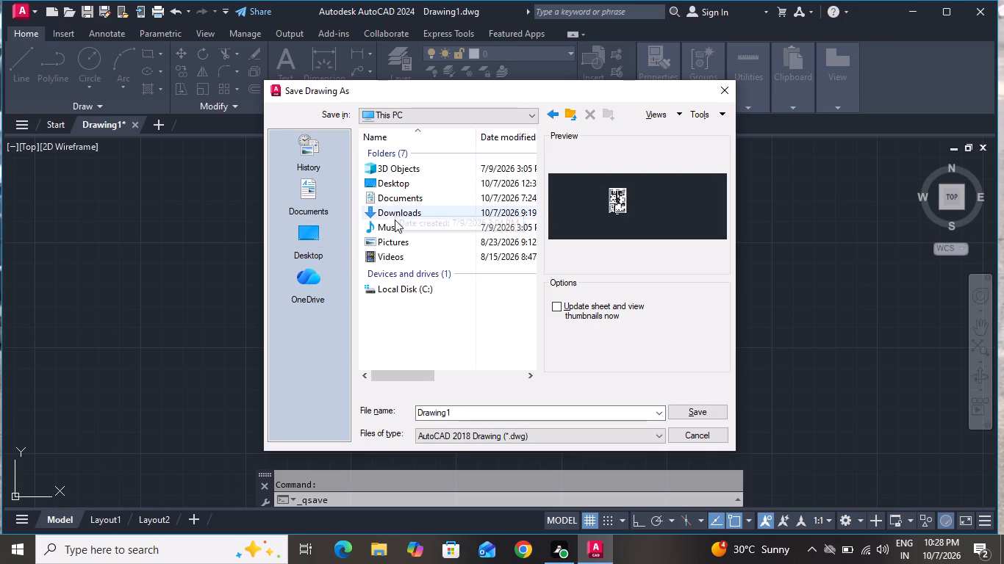
double_click(402, 285)
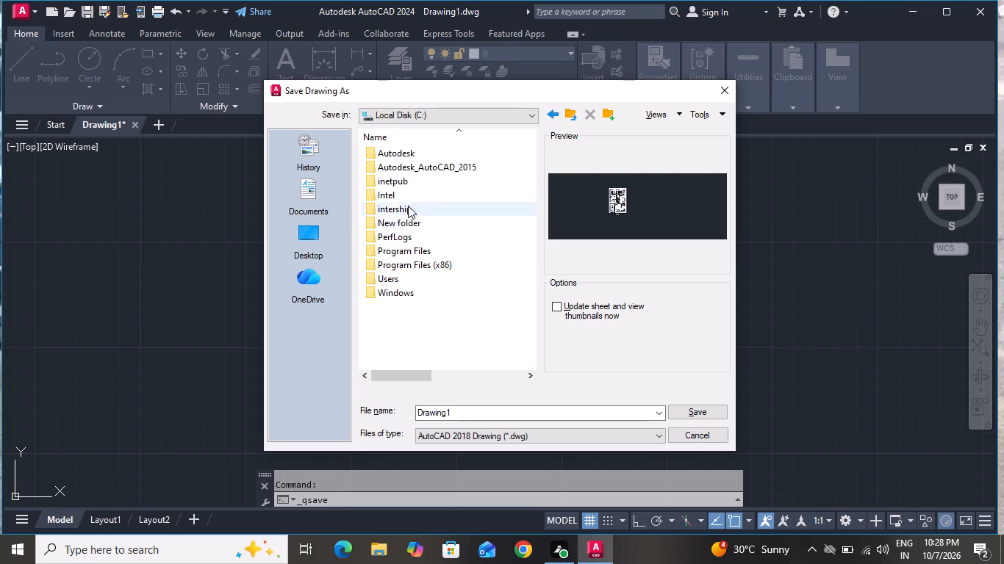
double_click(407, 204)
double_click(404, 153)
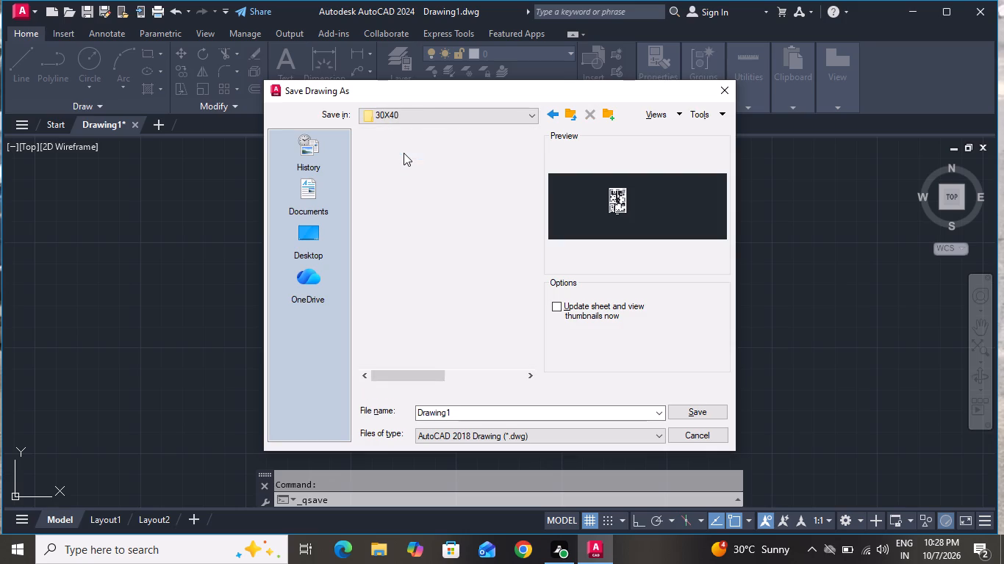
click(490, 411)
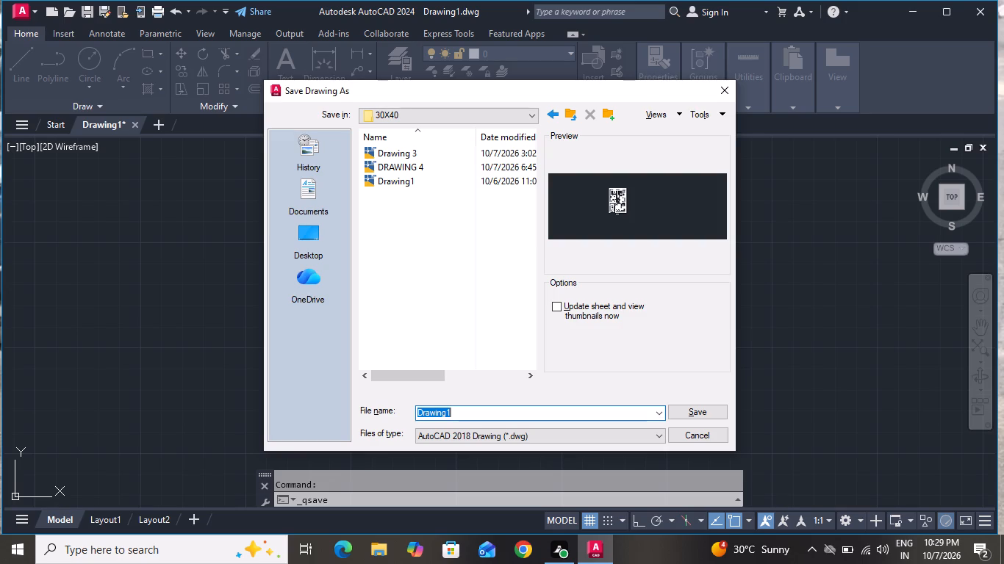
key(BackSpace)
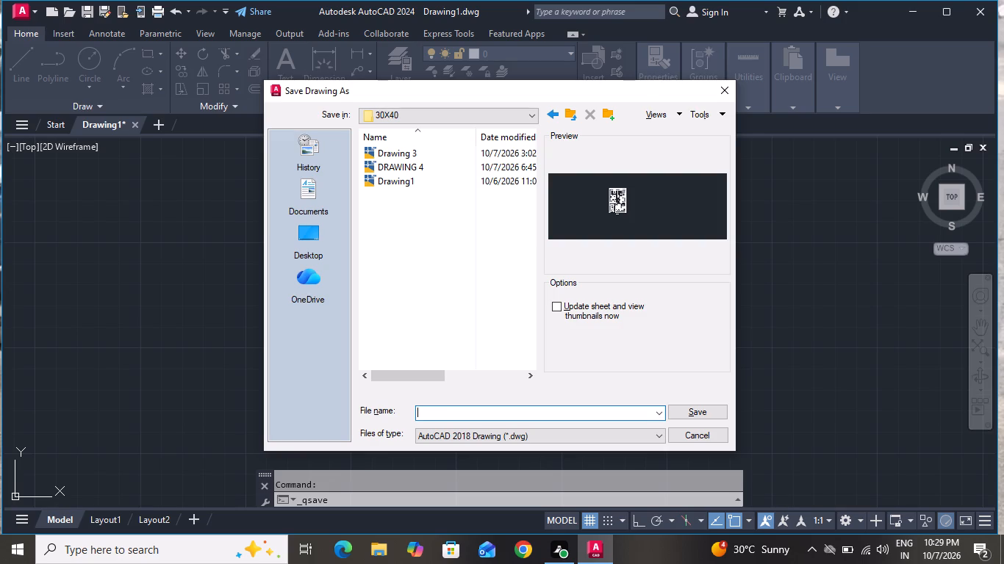
key(d)
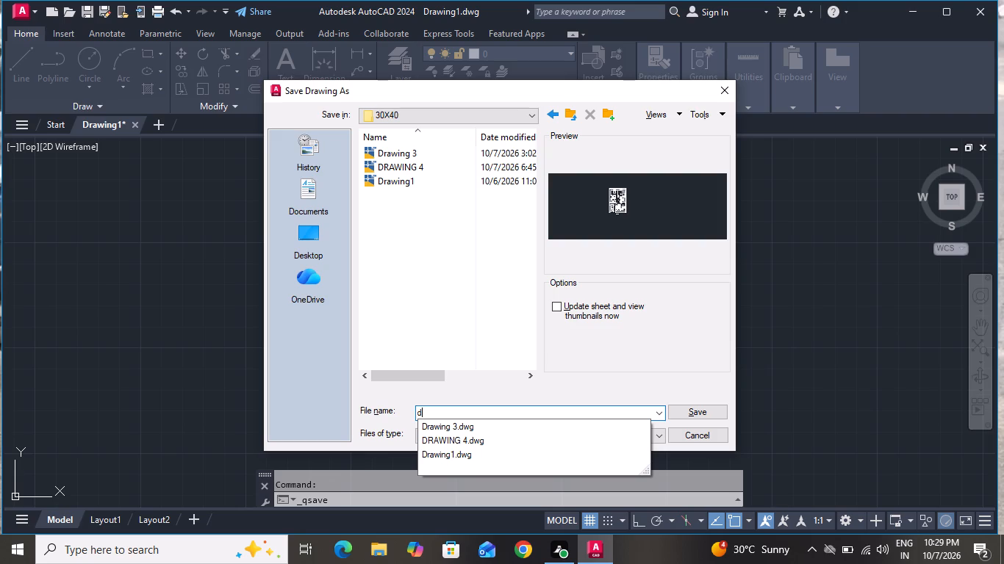
text(rawing)
key(space)
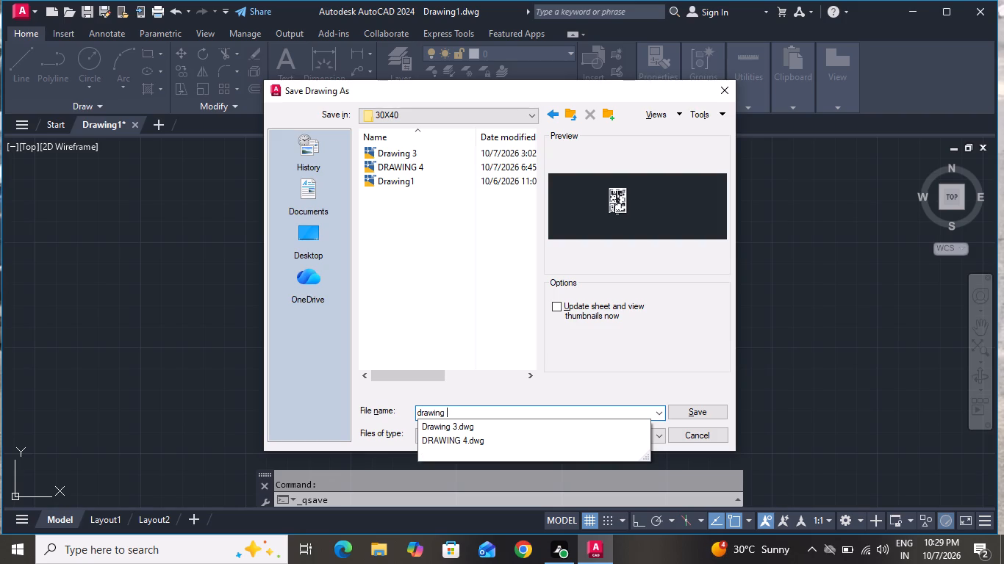
key(5)
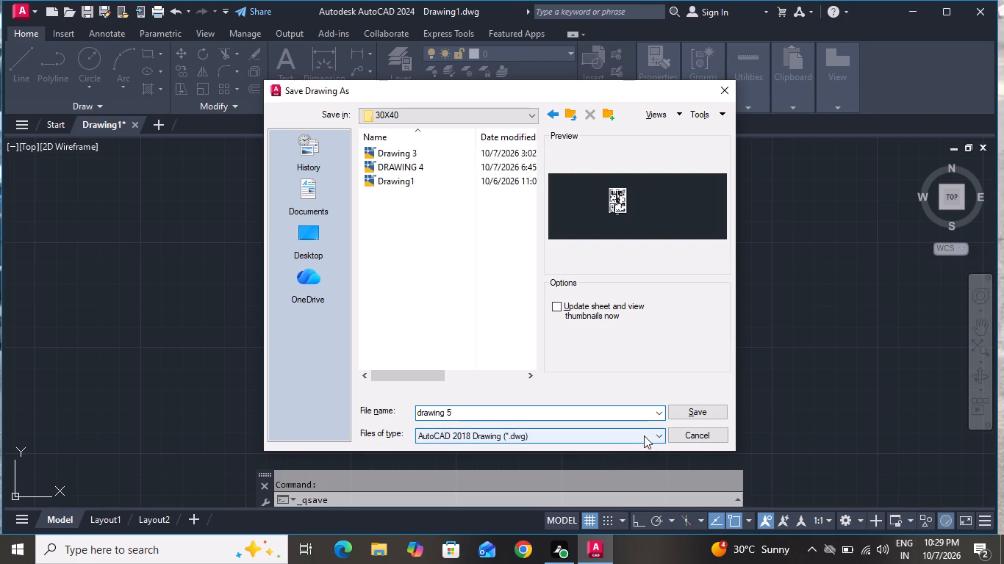
click(684, 413)
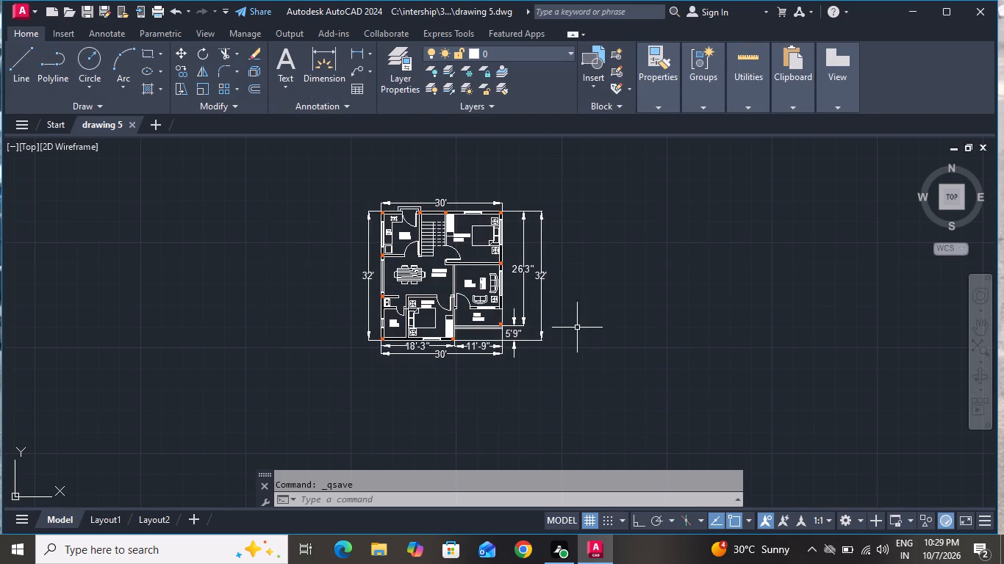
Set up a plot using the previous plot's settings, window the whole floor plan with its outer dimensions, and preview it.
key(ctrl+p)
click(484, 112)
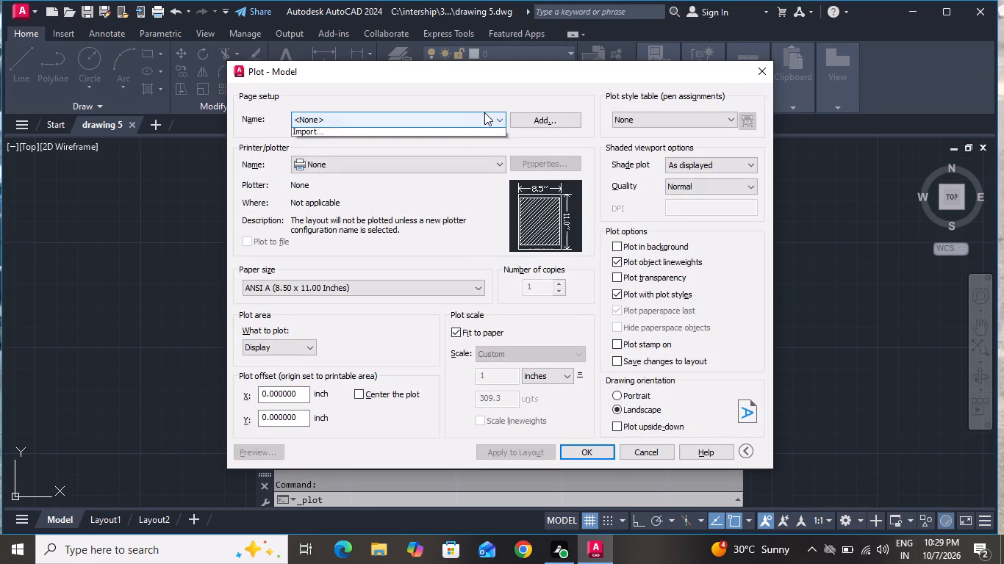
click(460, 145)
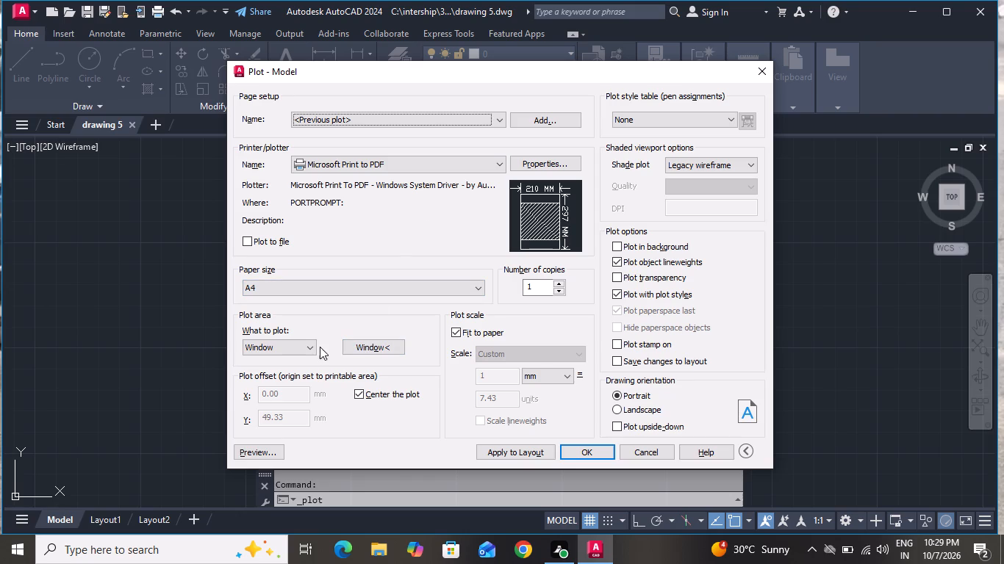
click(389, 348)
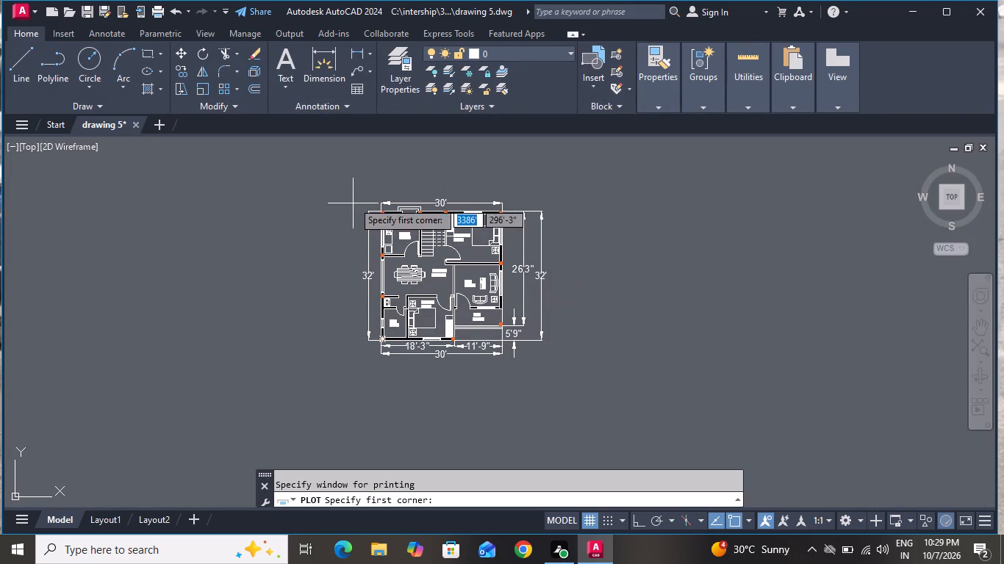
drag(348, 189, 396, 275)
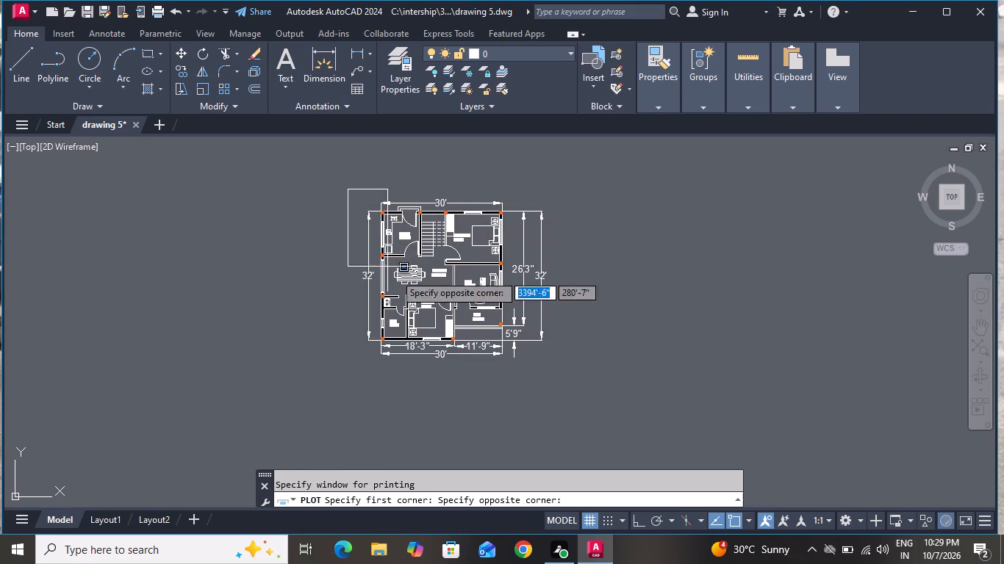
drag(396, 275, 558, 374)
click(558, 374)
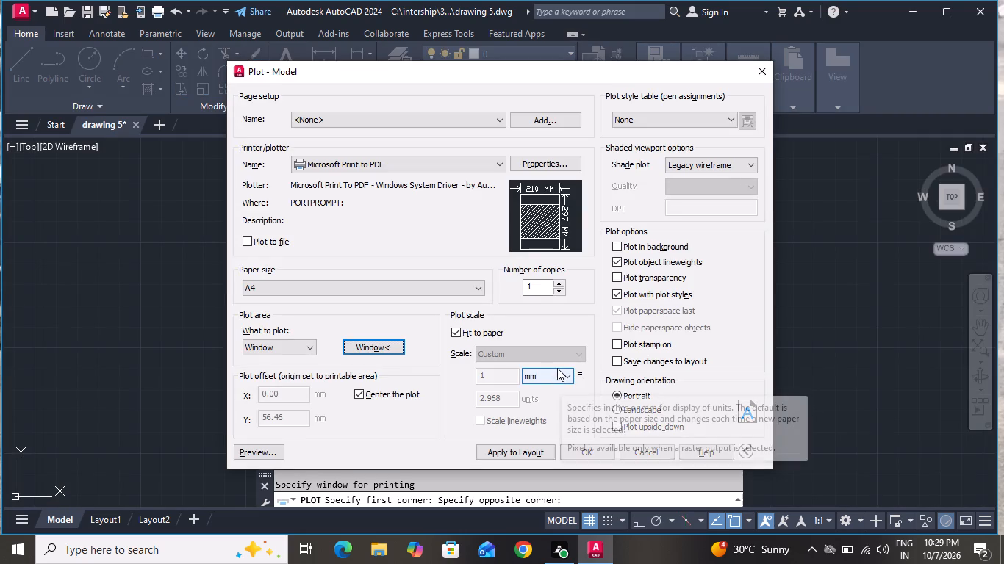
click(275, 446)
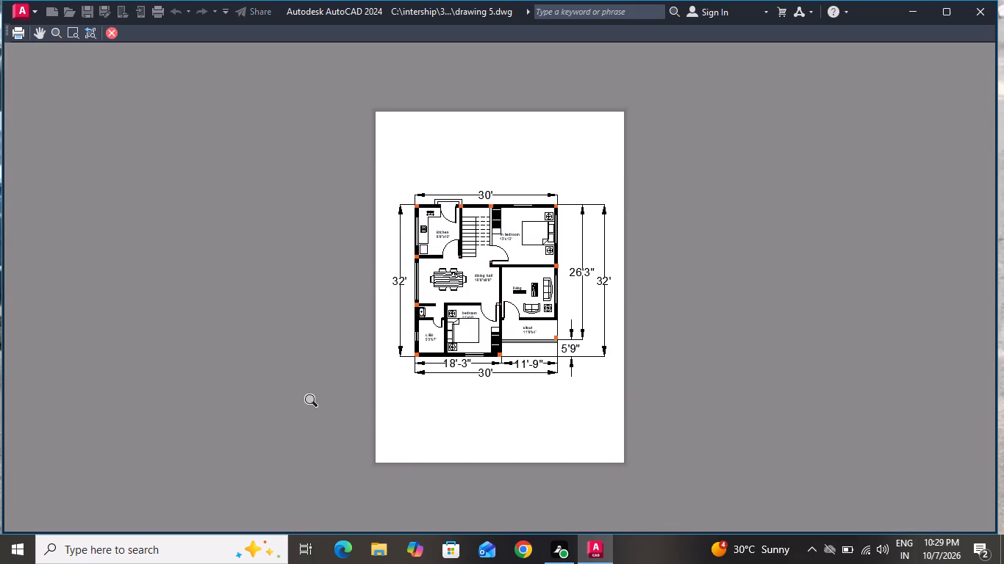
Plot the previewed floor plan to a PDF named "pdf 5" in the intership\30X40 folder.
click(12, 35)
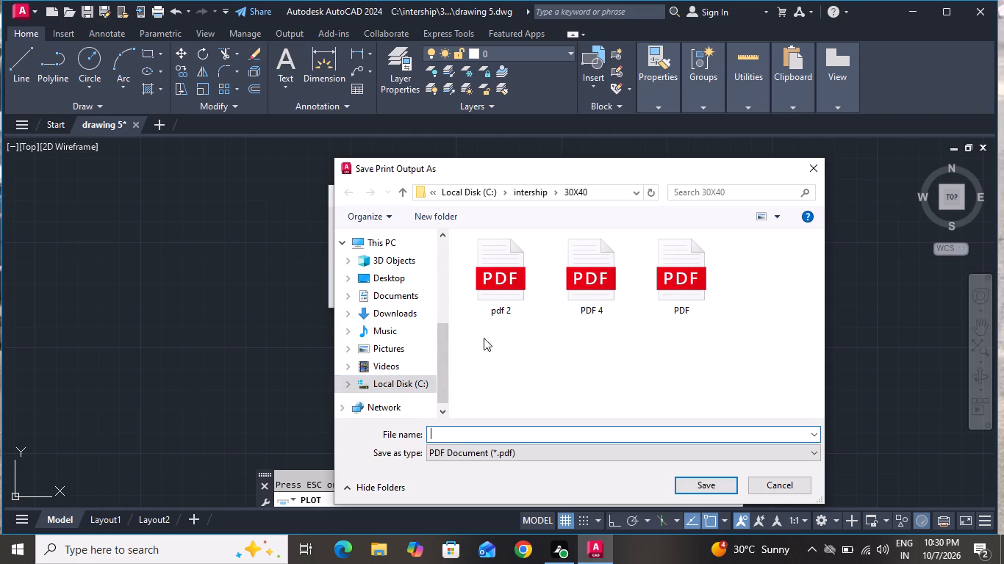
click(526, 435)
text(pd)
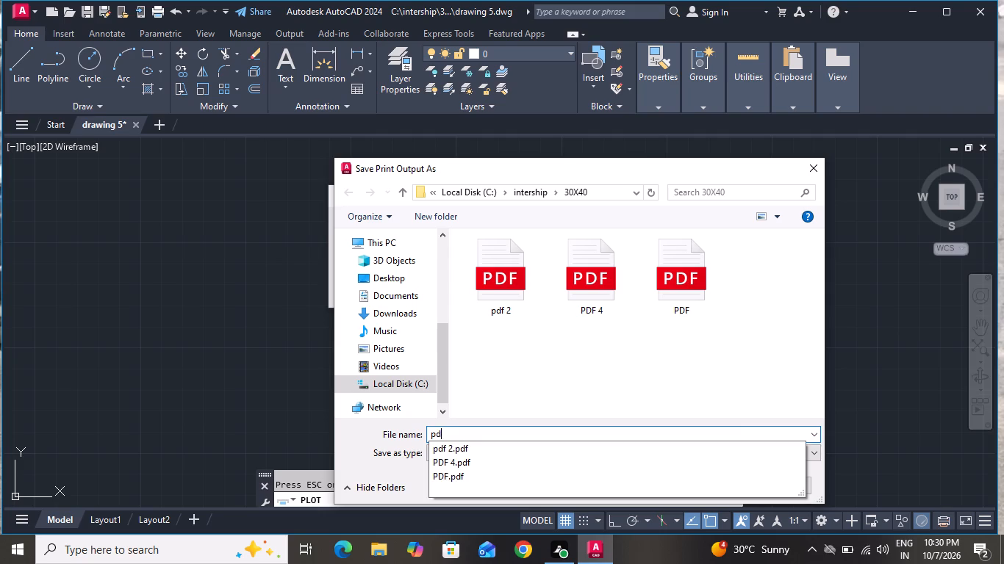
key(f)
key(space)
key(5)
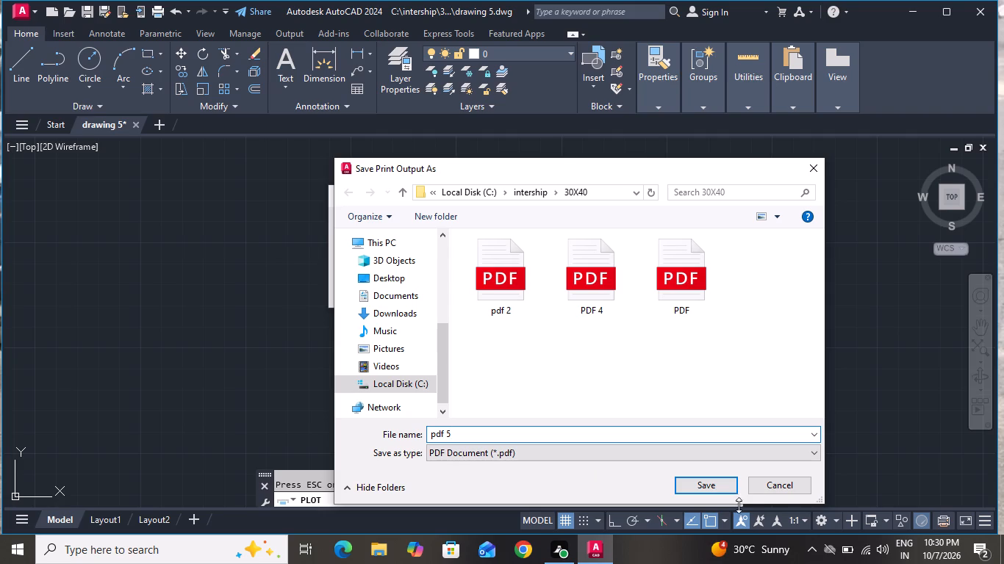
click(734, 486)
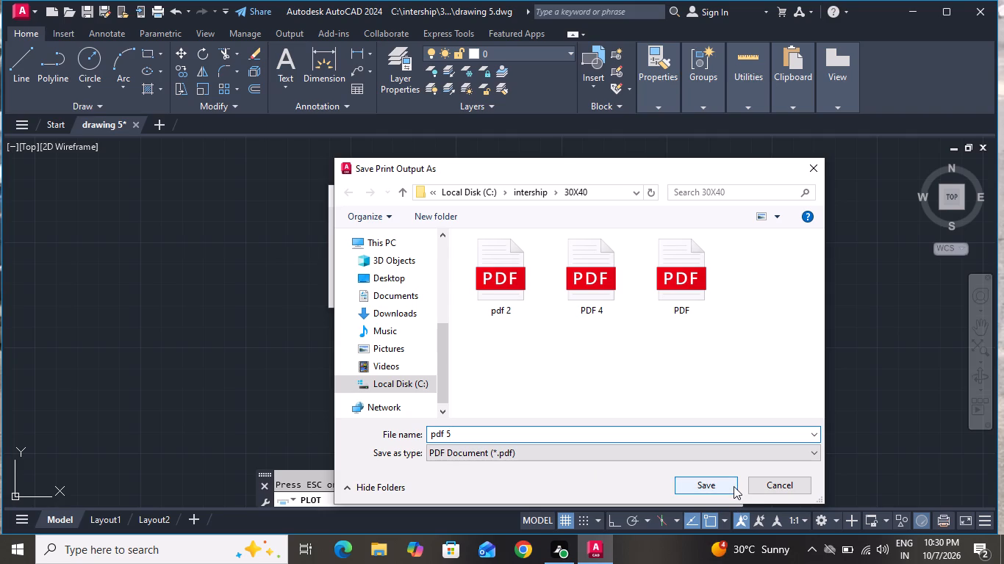